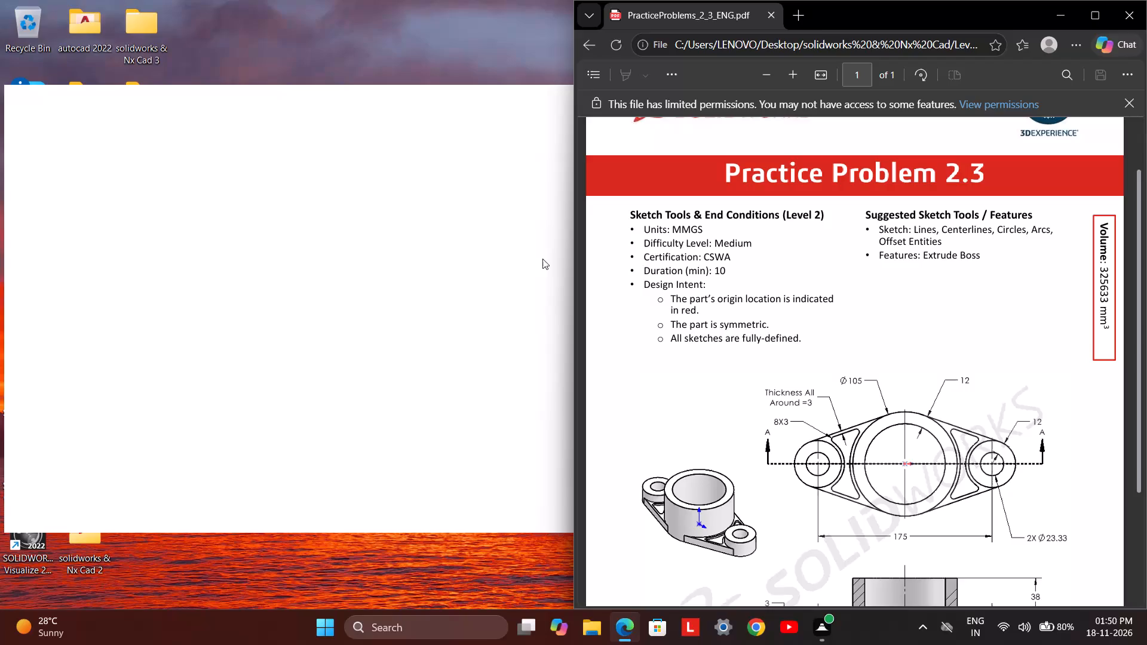
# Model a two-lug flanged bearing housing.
# Restore the PracticeProblems_2_3_ENG.pdf window from full screen and place it on the right side of the desktop.
pyautogui.click(451, 60)
pyautogui.moveTo(898, 7); pyautogui.dragTo(704, 67)
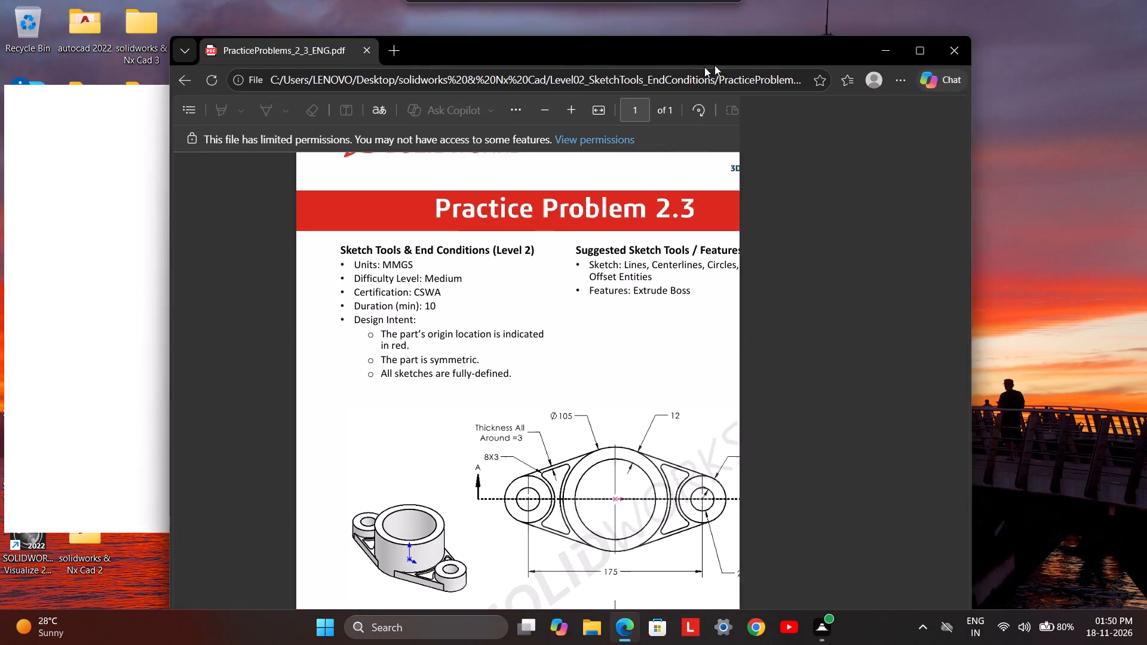
pyautogui.moveTo(704, 67); pyautogui.dragTo(891, 0)
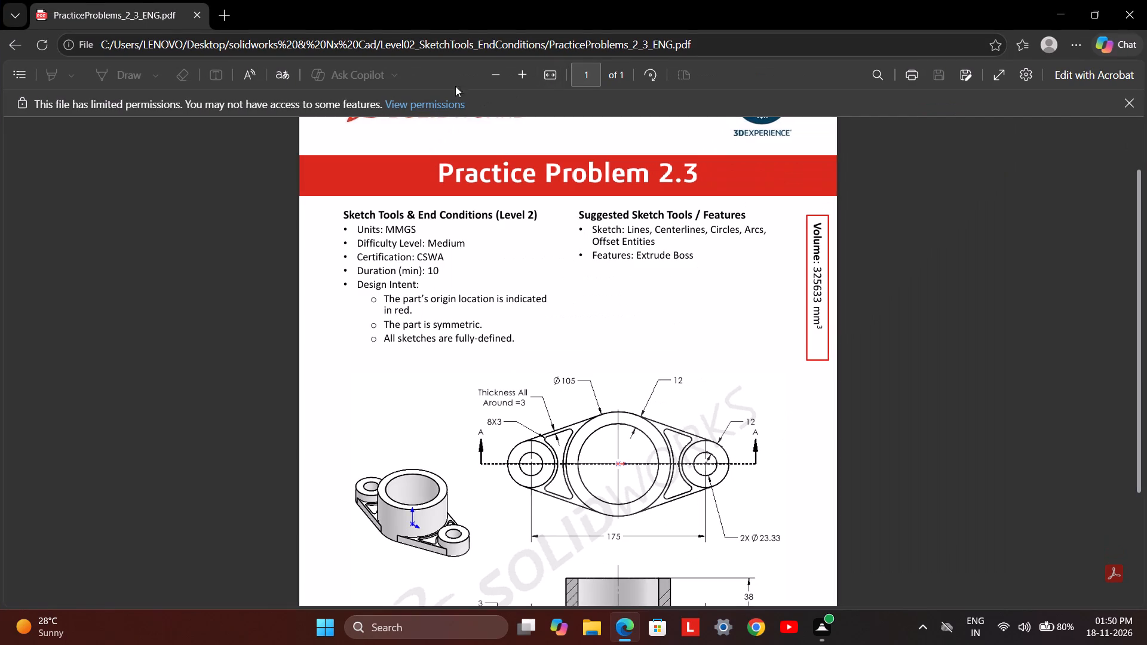
pyautogui.click(1103, 18)
pyautogui.moveTo(405, 13); pyautogui.dragTo(411, 17)
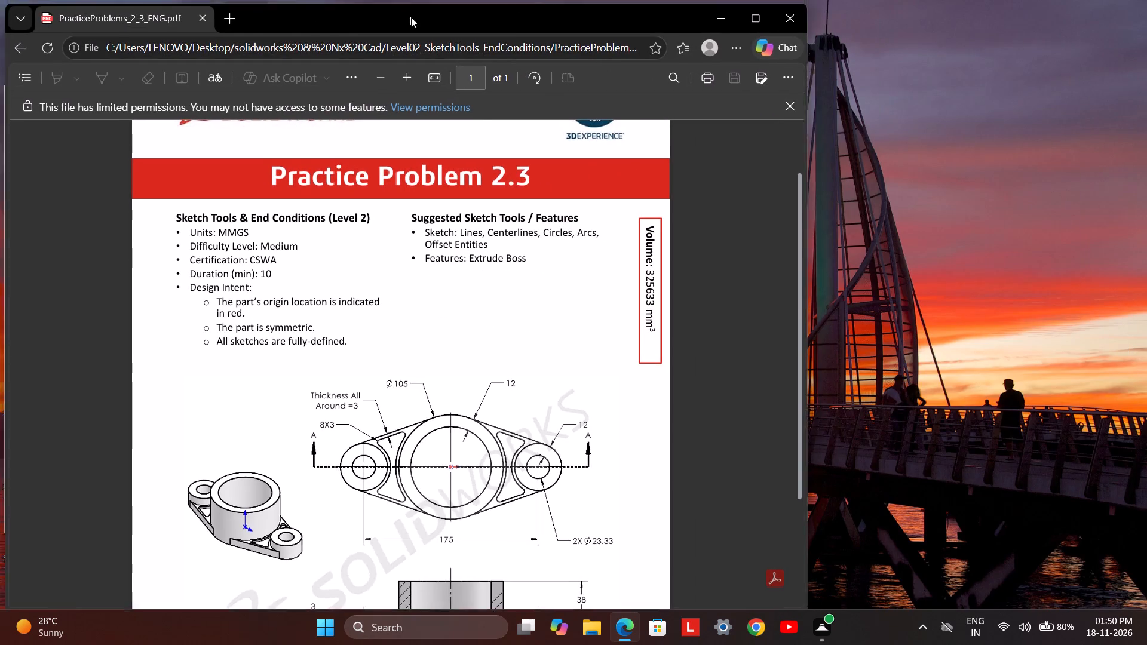
pyautogui.moveTo(411, 17); pyautogui.dragTo(813, 19)
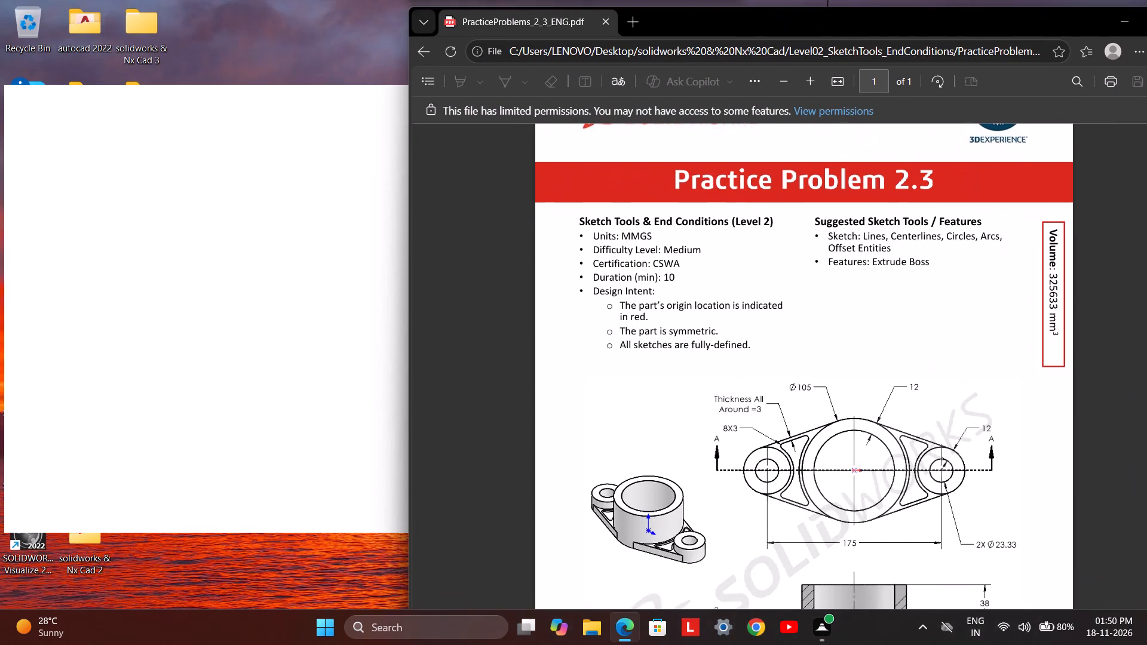
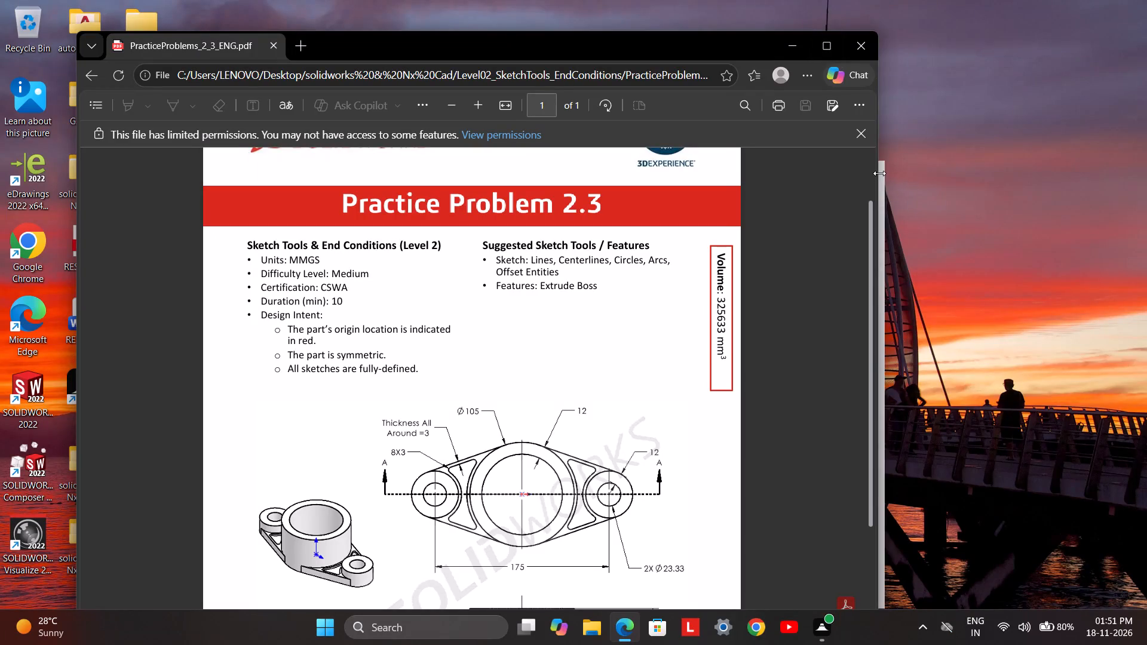
# Narrow the PDF window to about a third of the desktop and place it against the left edge with the drawing views in sight.
pyautogui.moveTo(879, 173); pyautogui.dragTo(476, 273)
pyautogui.scroll(-2, 206, 508)
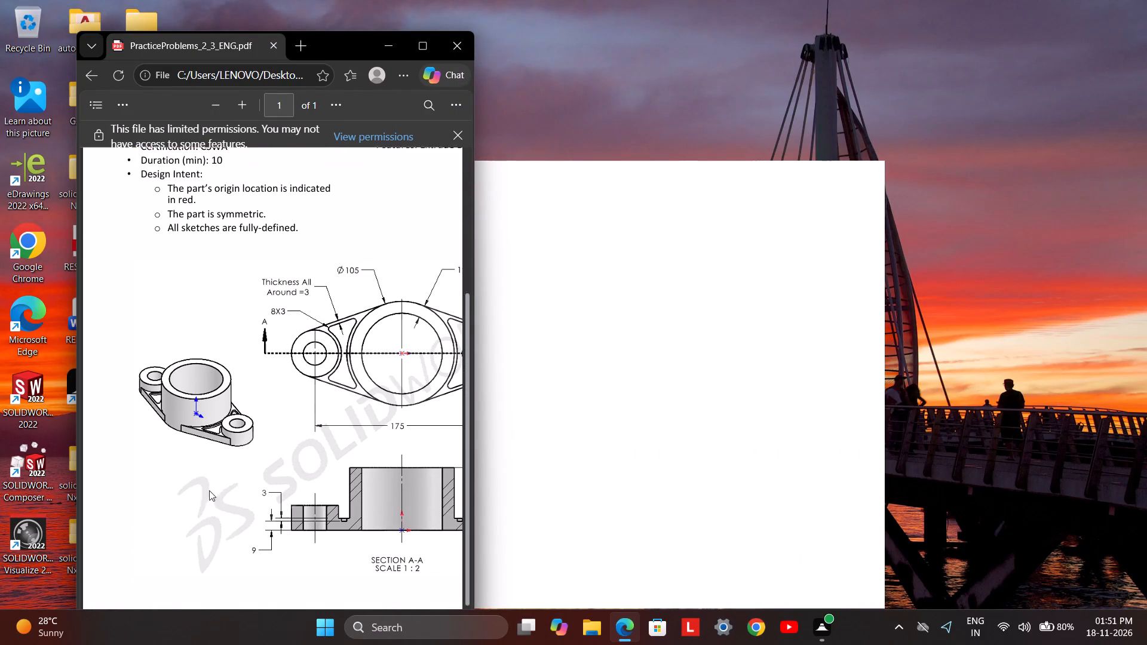
pyautogui.moveTo(347, 44); pyautogui.dragTo(244, 27)
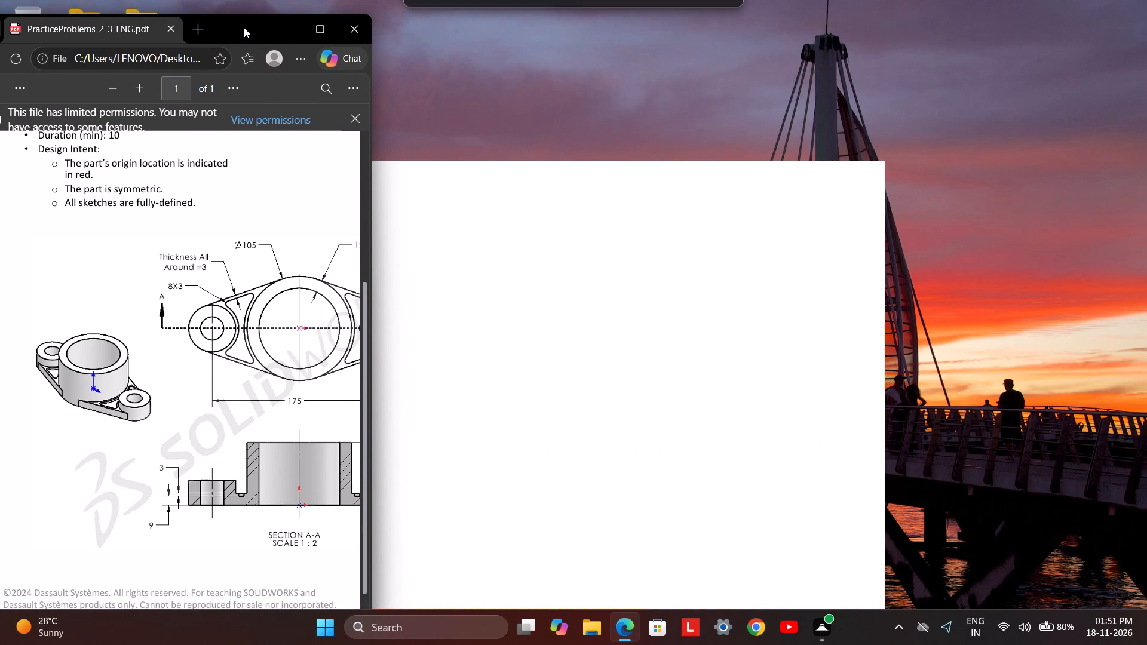
pyautogui.click(244, 27)
pyautogui.scroll(-3, 228, 486)
pyautogui.scroll(3, 228, 486)
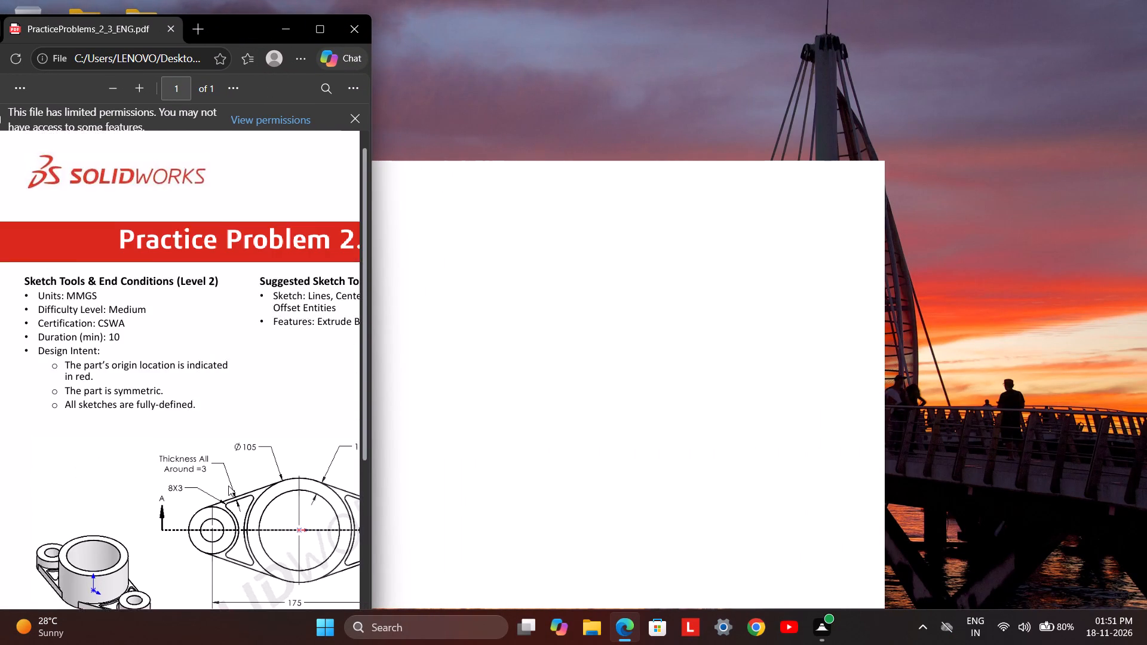
pyautogui.scroll(-3, 228, 486)
pyautogui.moveTo(202, 506); pyautogui.dragTo(172, 506)
pyautogui.moveTo(239, 444); pyautogui.dragTo(239, 443, button='middle')
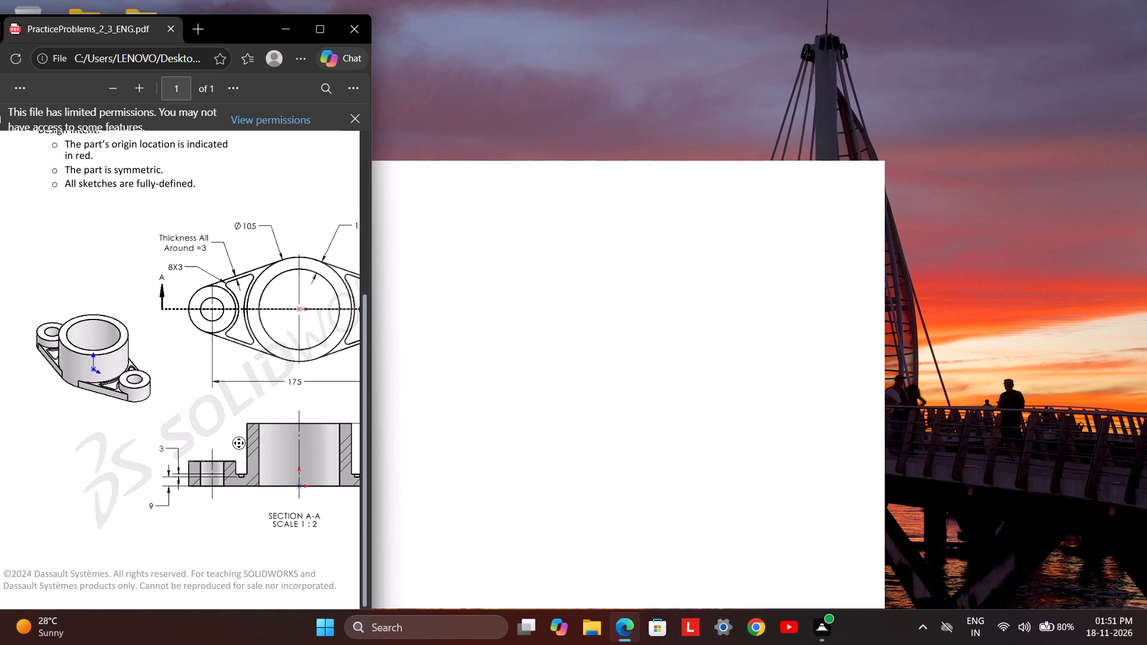
pyautogui.moveTo(239, 443); pyautogui.dragTo(162, 450, button='middle')
pyautogui.moveTo(182, 442); pyautogui.dragTo(151, 444)
pyautogui.scroll(-3, 183, 426)
pyautogui.scroll(4, 183, 426)
pyautogui.scroll(-5, 183, 426)
pyautogui.click(231, 34)
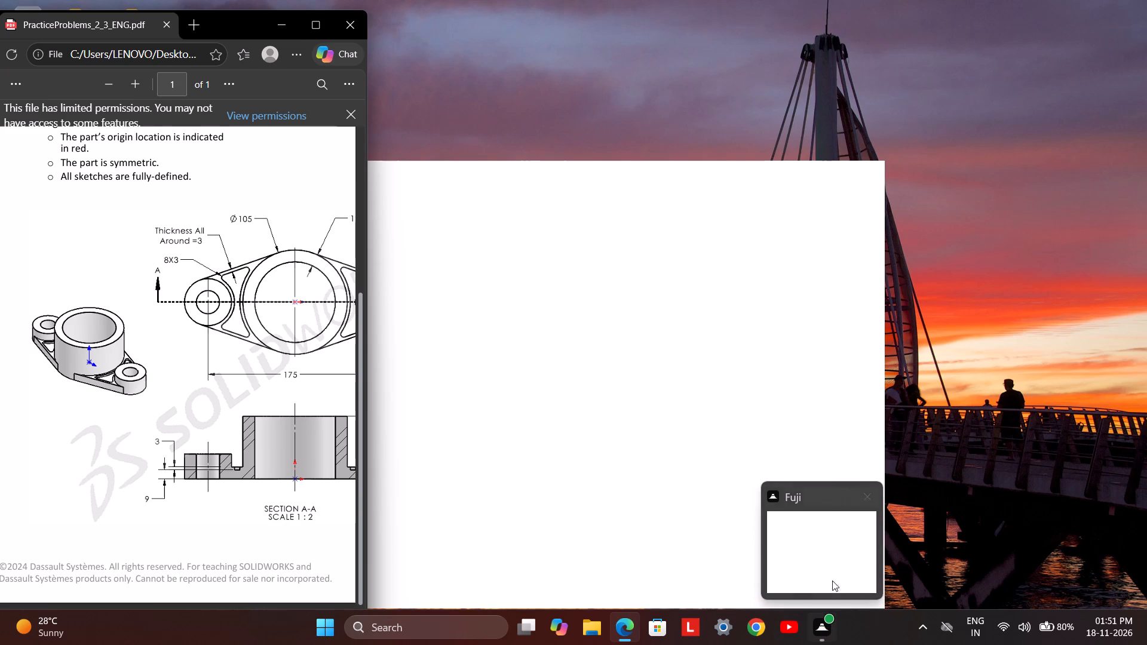
pyautogui.moveTo(280, 400); pyautogui.dragTo(250, 396)
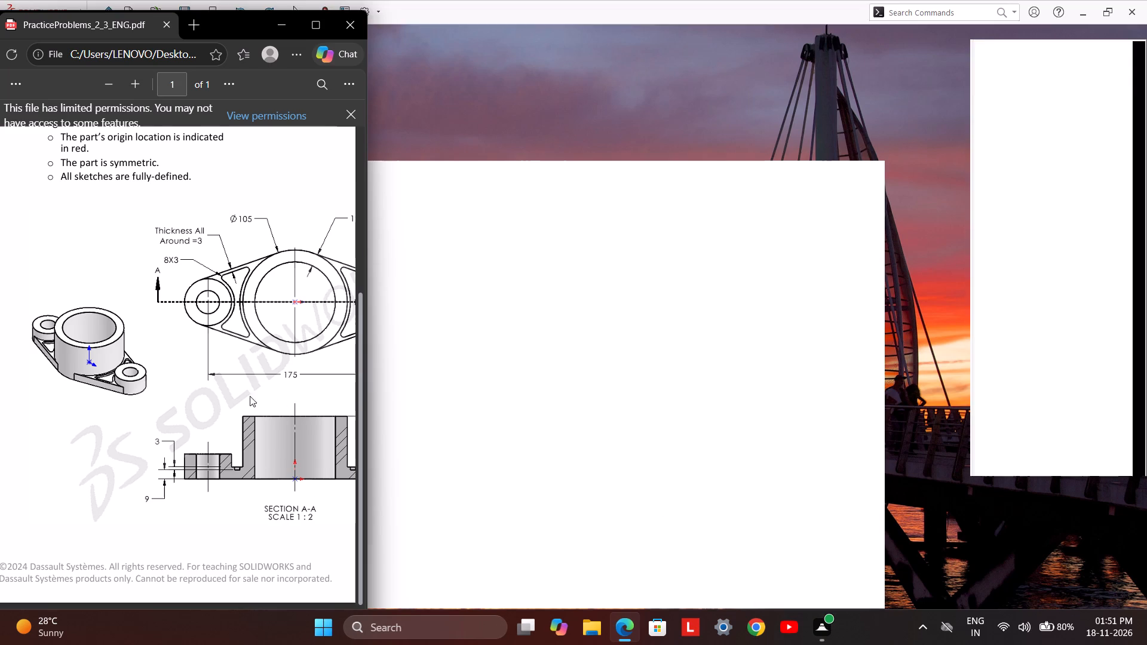
pyautogui.moveTo(250, 396); pyautogui.dragTo(241, 395)
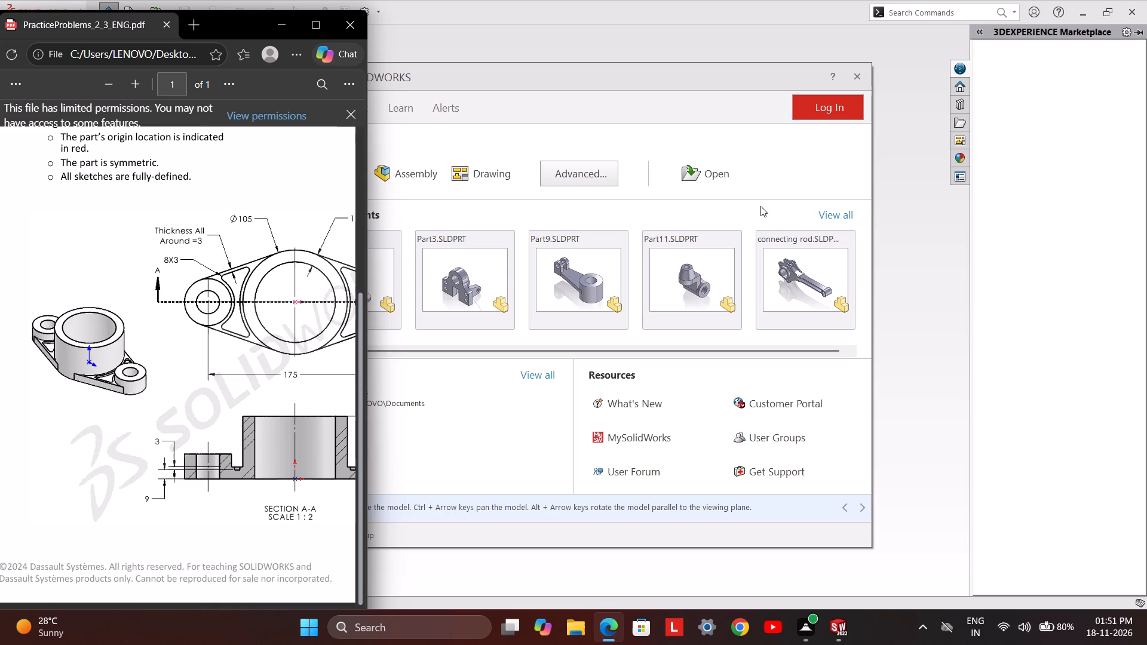
# Switch to SOLIDWORKS and create a new part document from the Welcome dialog.
pyautogui.moveTo(734, 78); pyautogui.dragTo(864, 67)
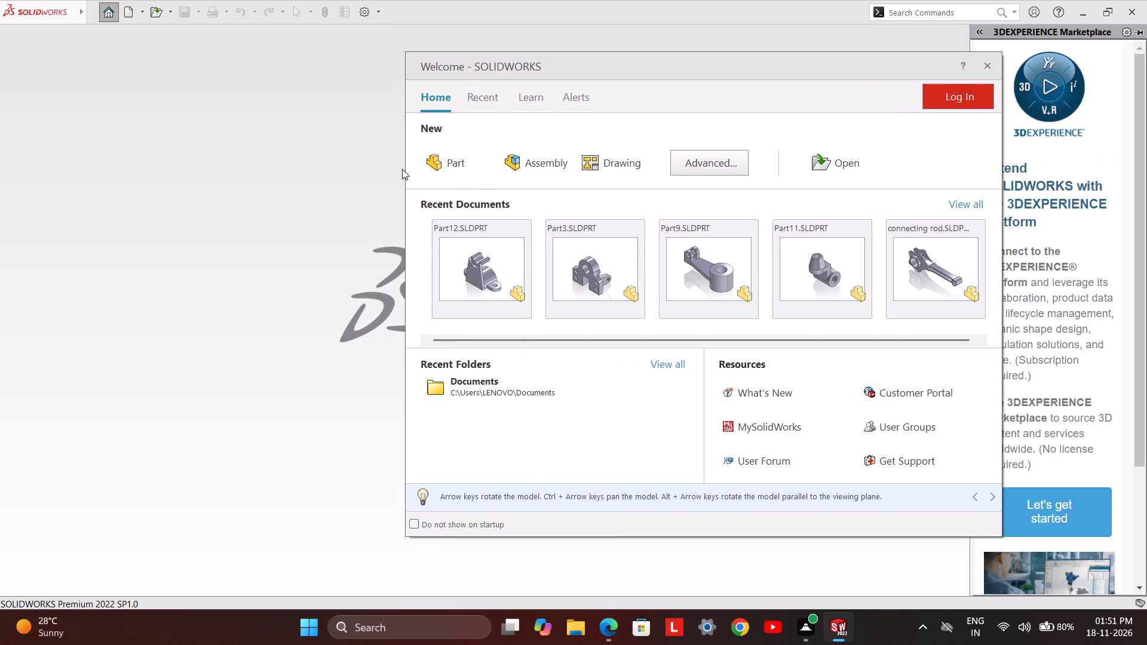
pyautogui.click(433, 162)
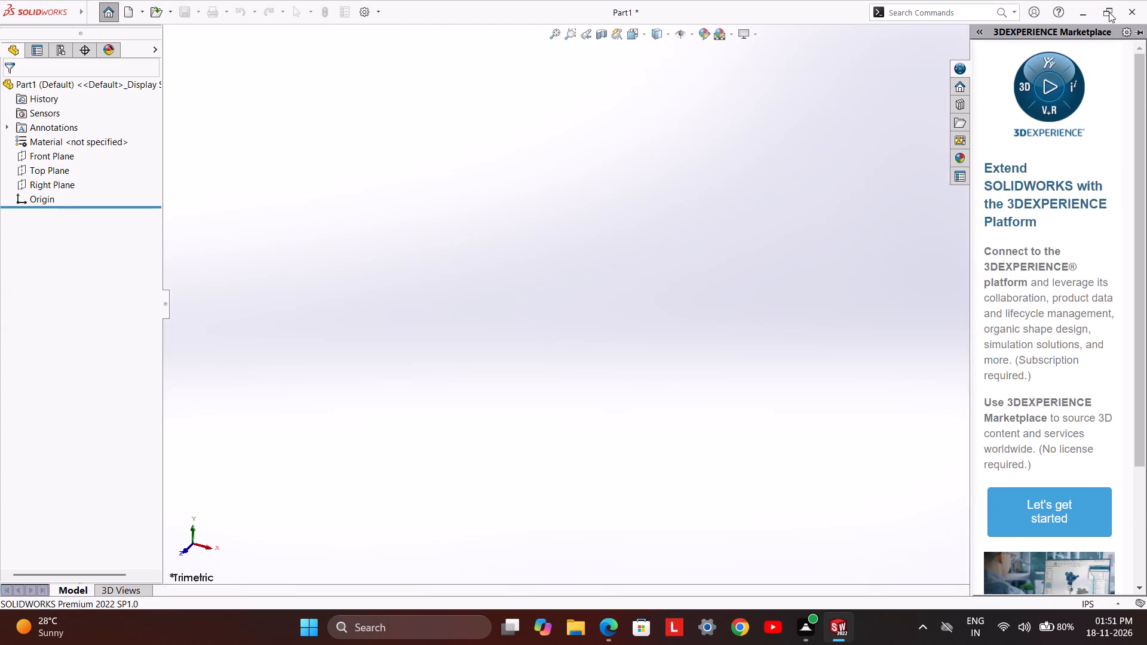
# Restore the SOLIDWORKS window beside the PDF, widen it to the desktop edge, collapse the Marketplace pane and narrow the feature tree.
pyautogui.click(1109, 11)
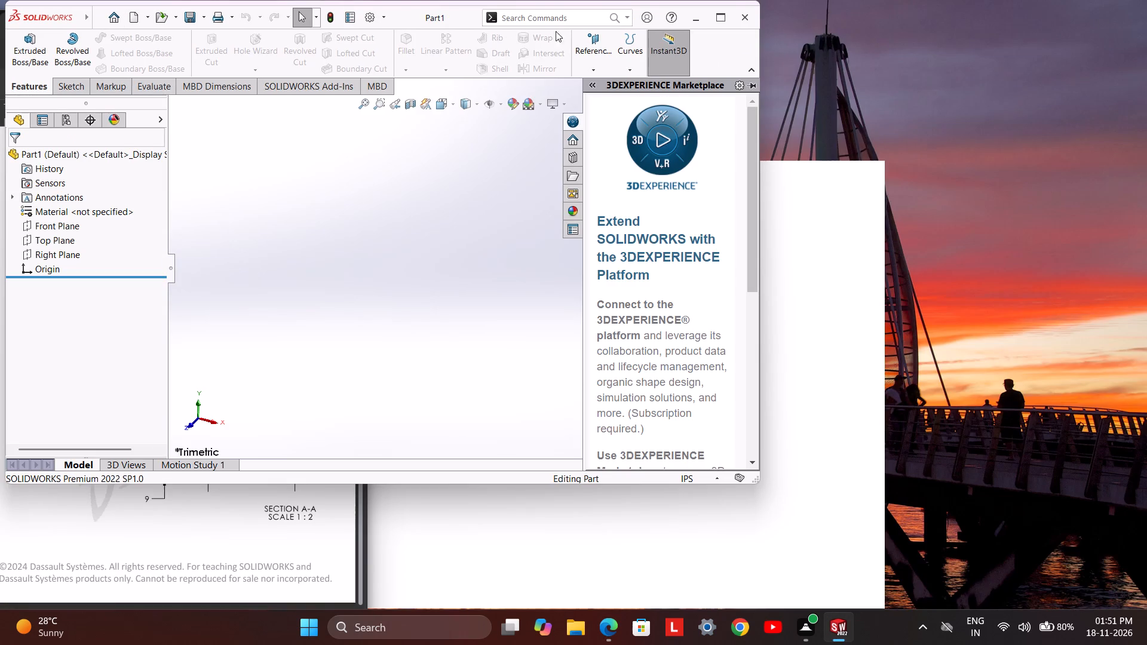
pyautogui.moveTo(390, 12); pyautogui.dragTo(755, 99)
pyautogui.moveTo(727, 91); pyautogui.dragTo(741, 0)
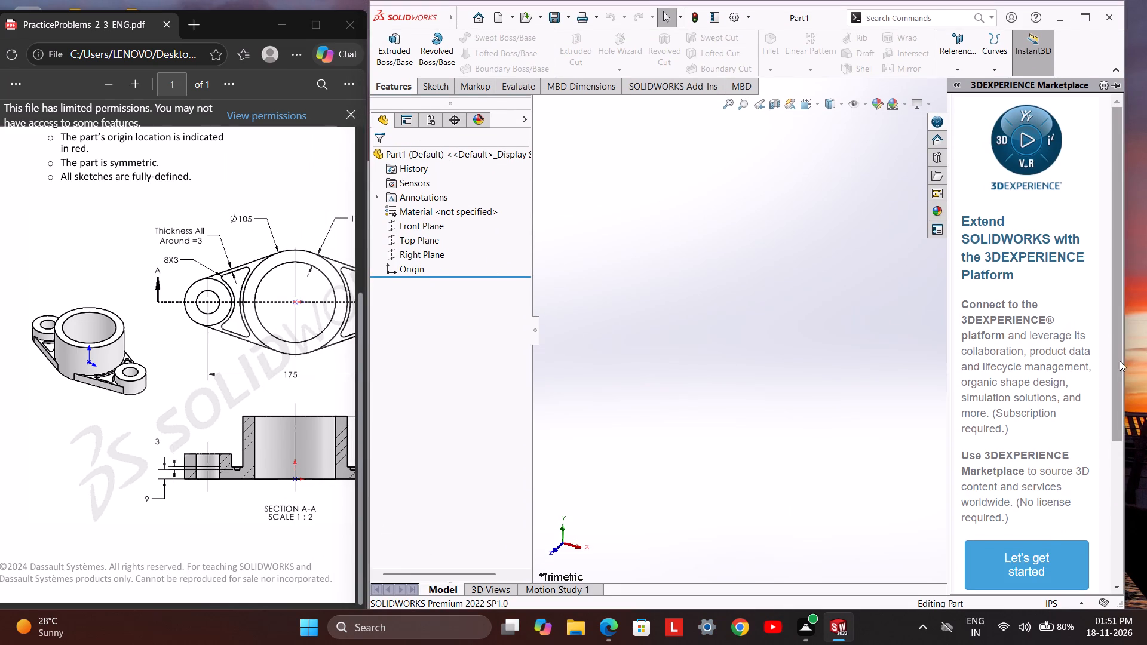
pyautogui.moveTo(1125, 349); pyautogui.dragTo(1146, 340)
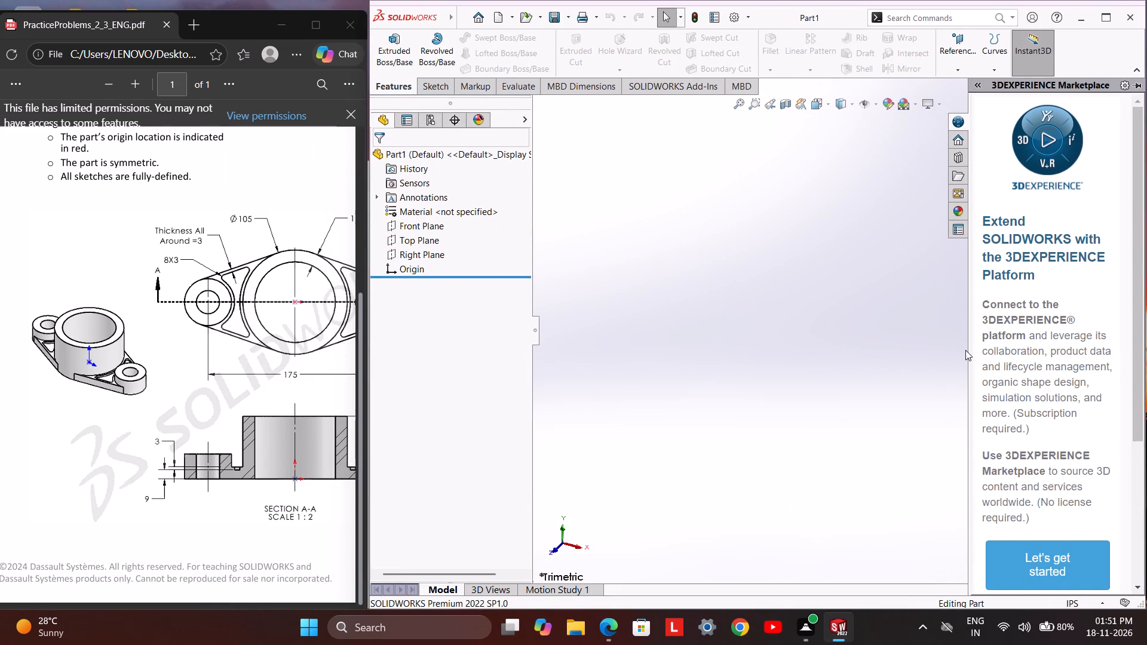
pyautogui.moveTo(968, 352); pyautogui.dragTo(1145, 355)
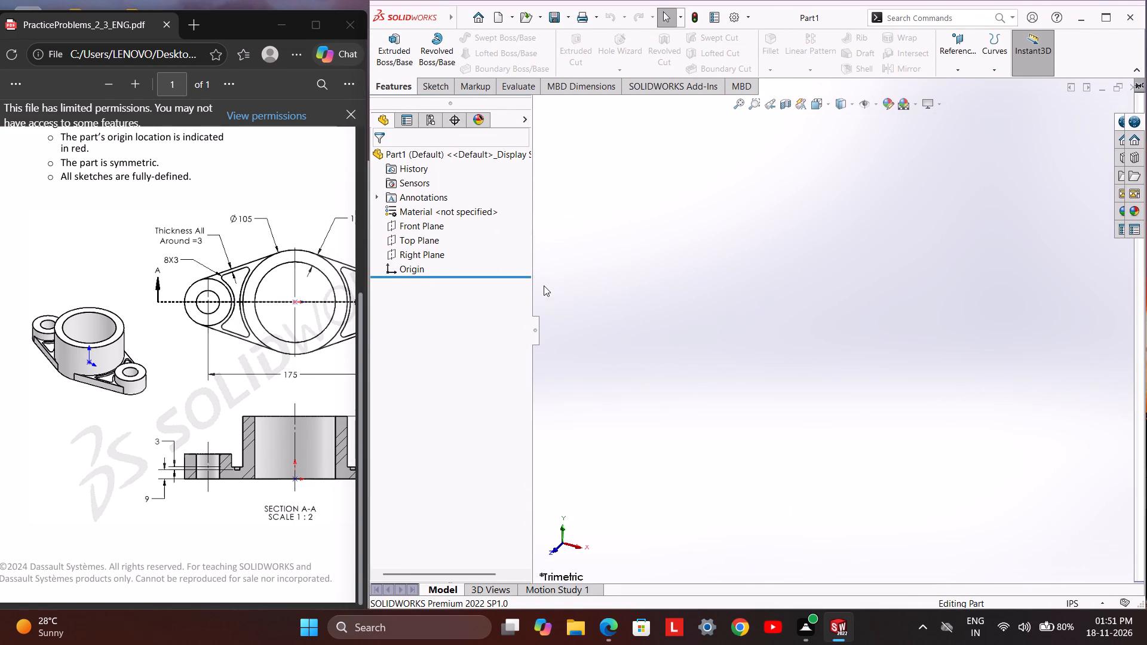
pyautogui.moveTo(532, 297); pyautogui.dragTo(489, 297)
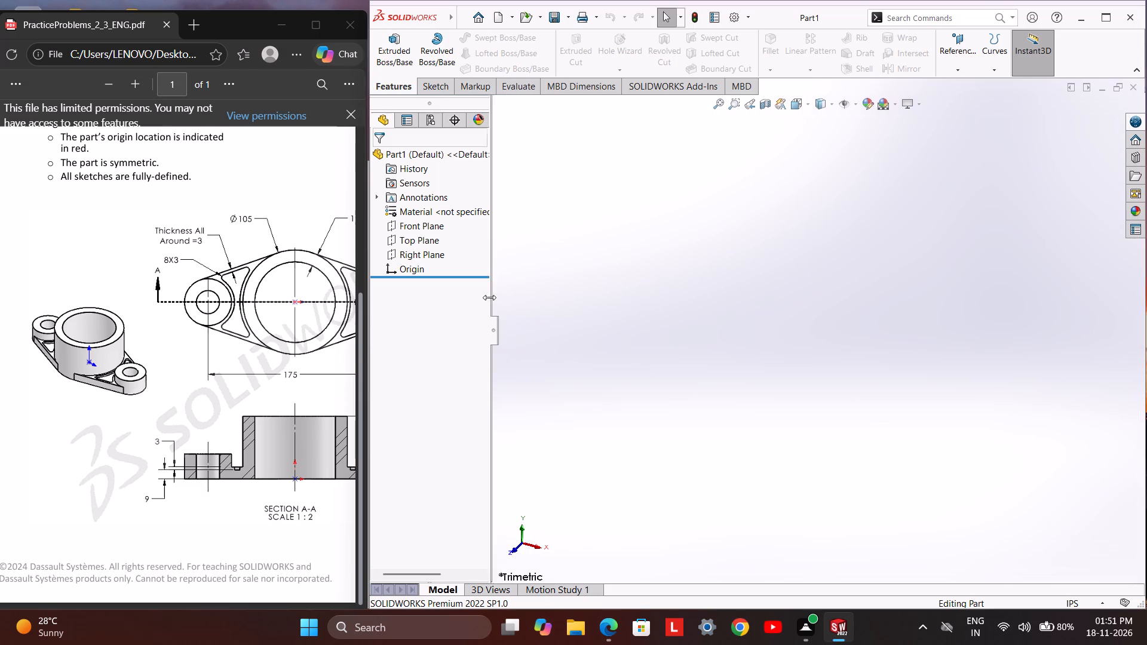
pyautogui.moveTo(489, 297); pyautogui.dragTo(468, 297)
# Switch to the PDF and dismiss its limited-permissions notice.
pyautogui.moveTo(250, 370); pyautogui.dragTo(223, 346)
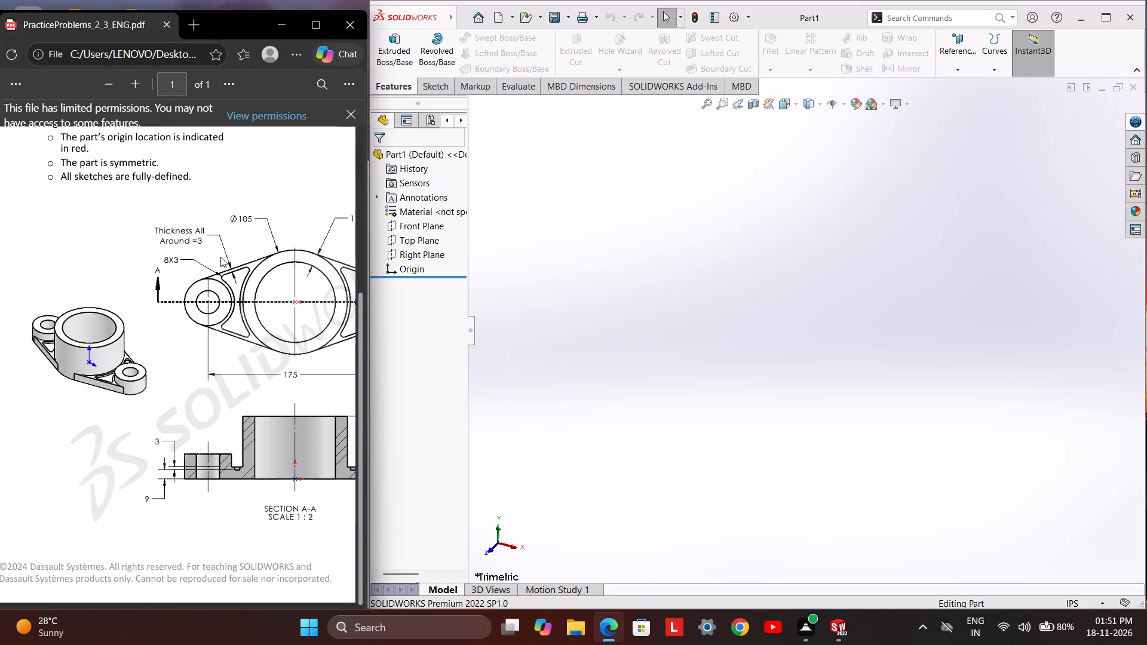
pyautogui.click(221, 254)
pyautogui.click(224, 239)
pyautogui.click(352, 118)
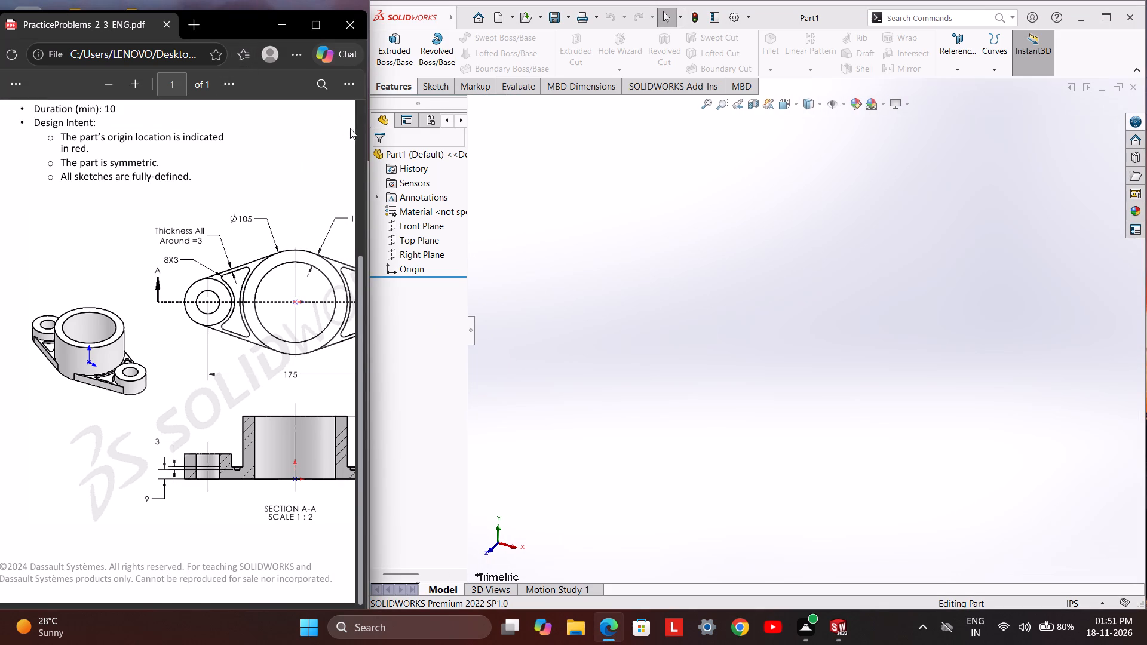
# Fit both drawing views of Practice Problem 2.3 inside the narrow PDF window and examine the flanged part's dimensions.
pyautogui.moveTo(262, 237); pyautogui.dragTo(228, 247)
pyautogui.click(241, 277)
pyautogui.moveTo(241, 278); pyautogui.dragTo(210, 257, button='middle')
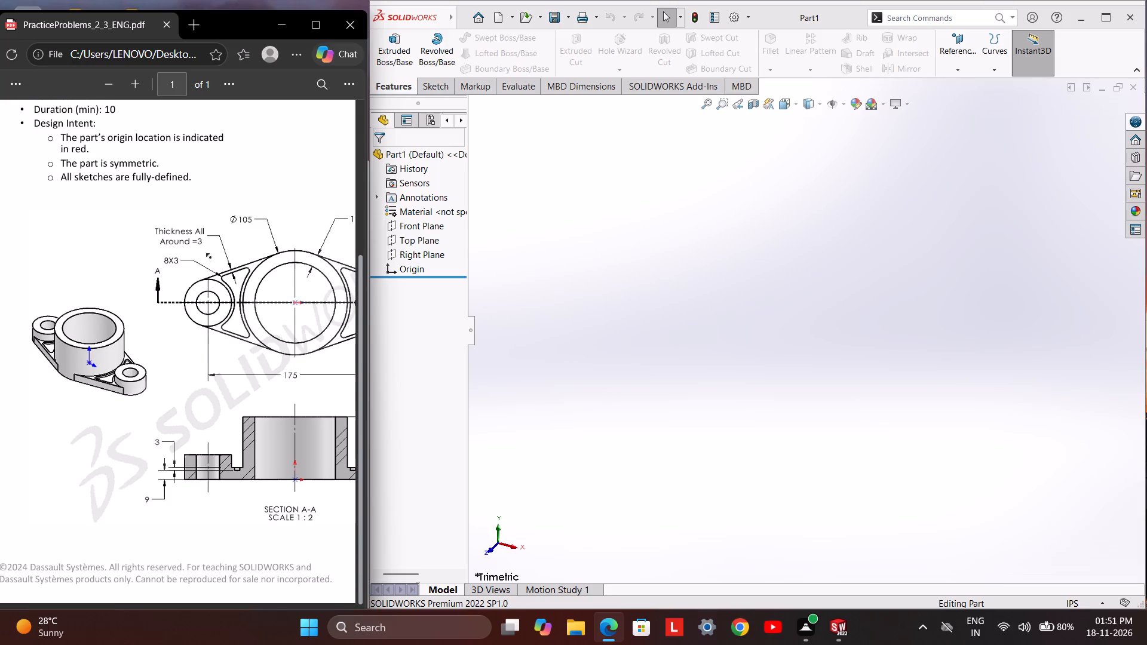
pyautogui.moveTo(210, 257); pyautogui.dragTo(209, 256, button='middle')
pyautogui.scroll(-2, 219, 277)
pyautogui.scroll(-1, 232, 323)
pyautogui.scroll(-3, 191, 570)
pyautogui.scroll(4, 182, 575)
pyautogui.scroll(-4, 169, 517)
pyautogui.click(169, 473)
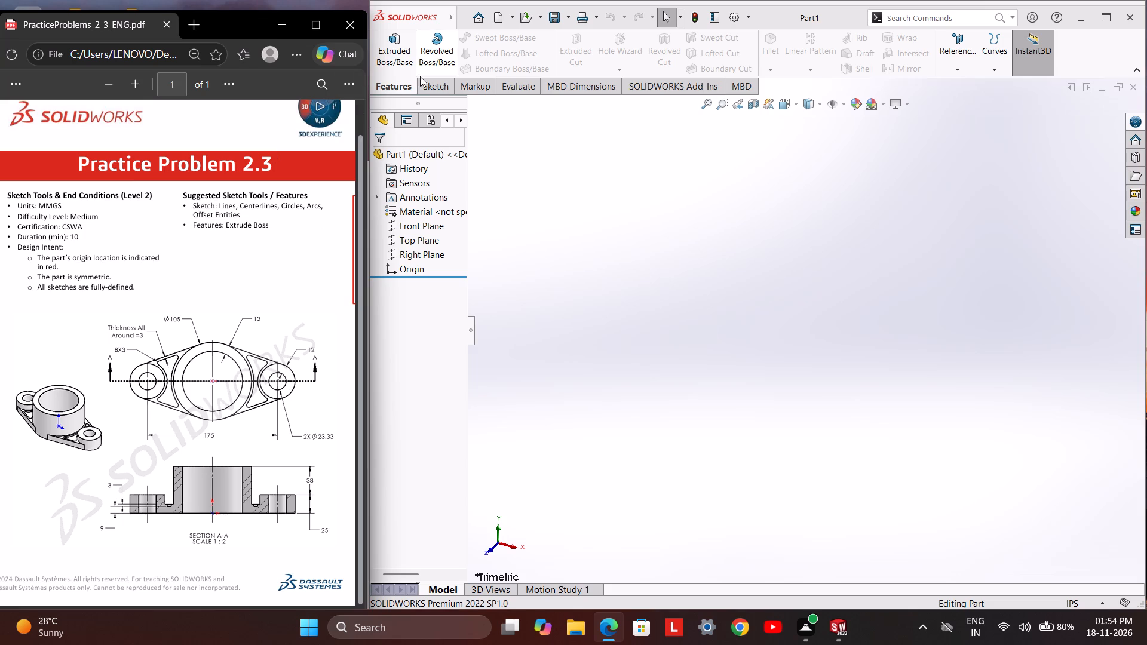
# In SOLIDWORKS, set the document units to MMGS and start a sketch on the Top Plane.
pyautogui.click(433, 87)
pyautogui.click(395, 52)
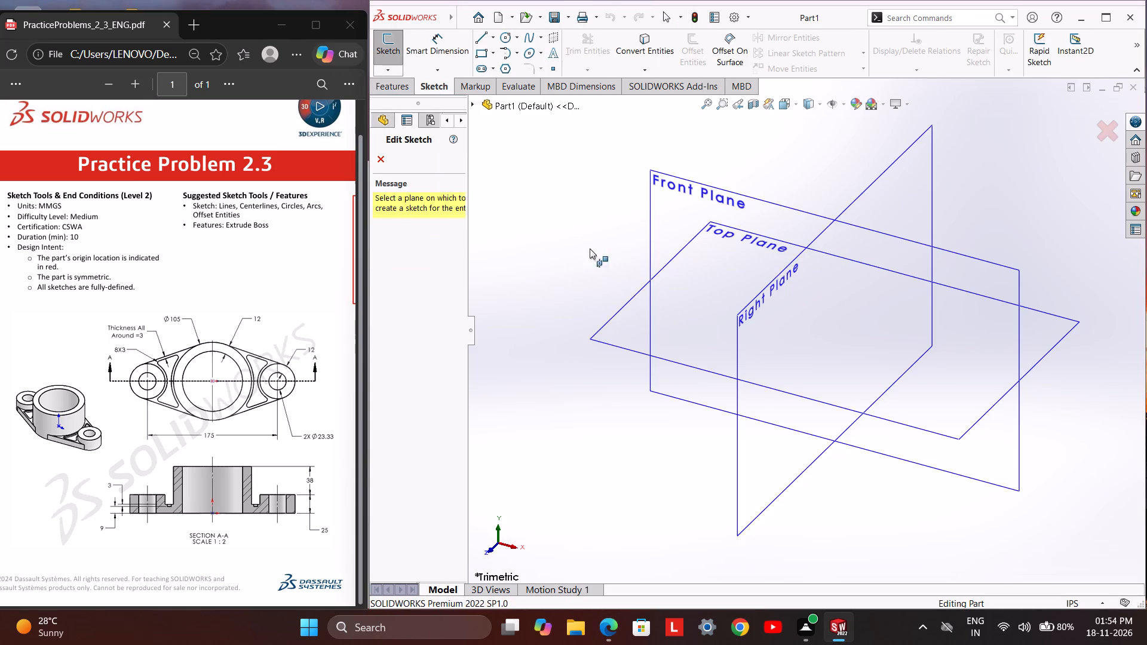
pyautogui.click(1100, 603)
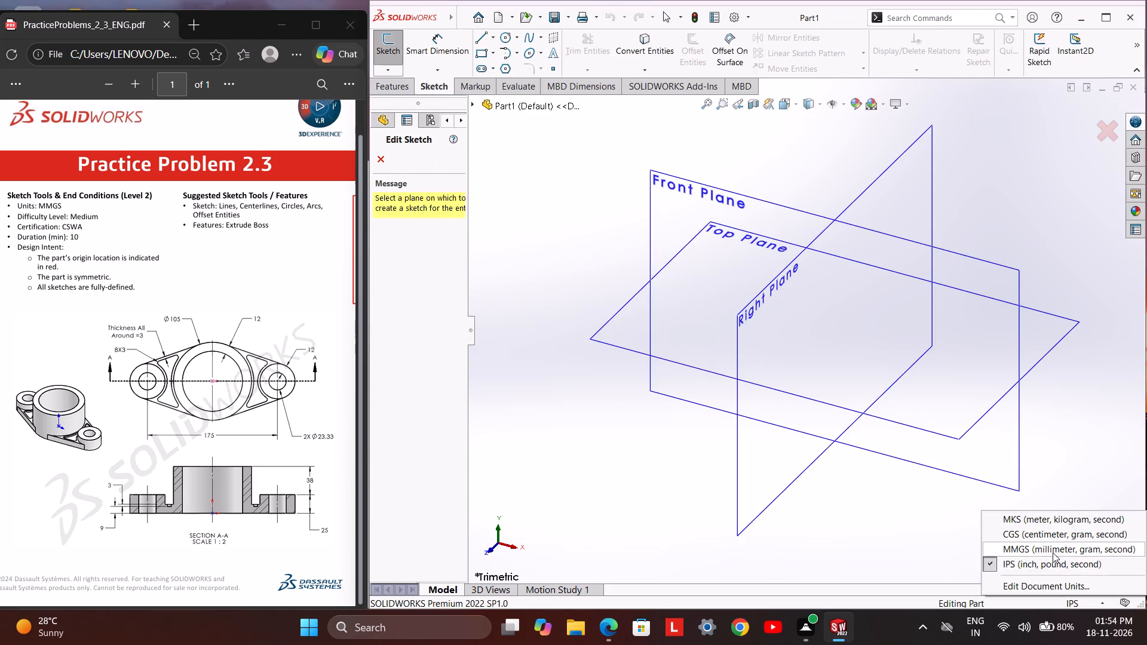
pyautogui.click(1053, 552)
pyautogui.click(382, 38)
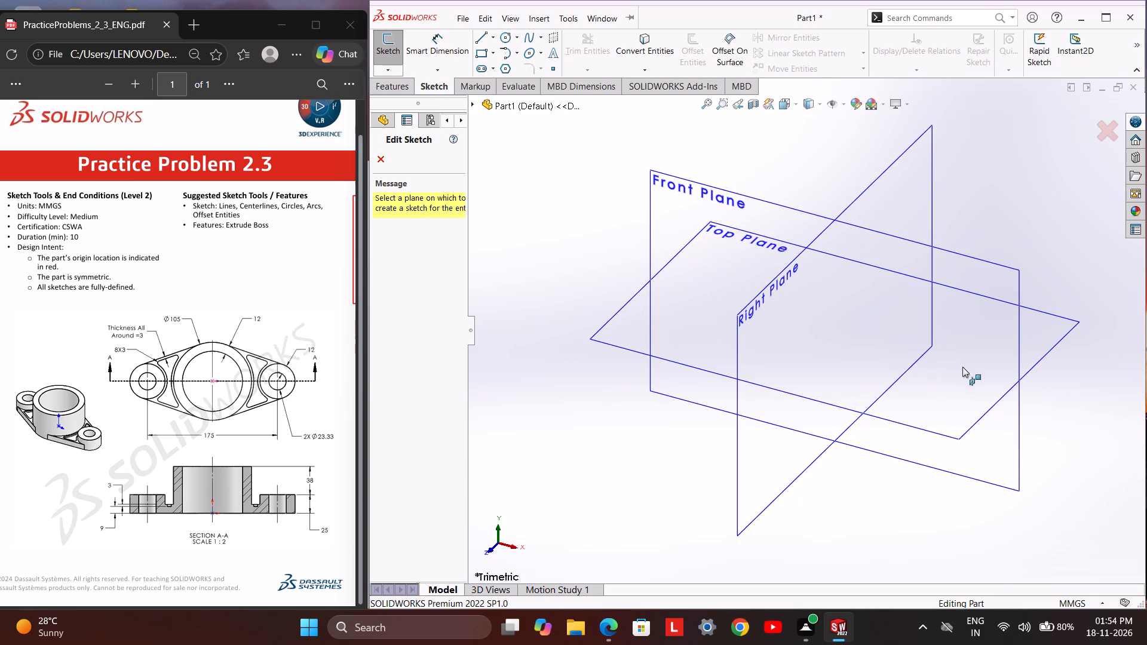
pyautogui.click(1038, 346)
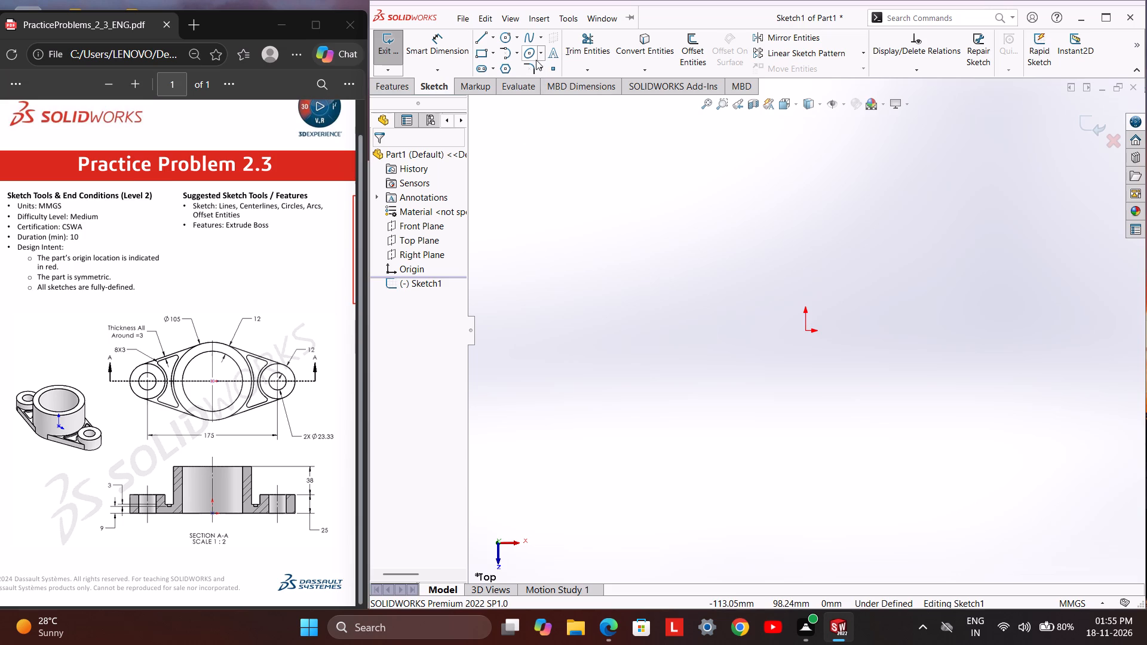
# Sketch a circle of about 17 mm radius at the origin and one of about 12.5 mm radius on each side, horizontally aligned with it.
pyautogui.click(505, 41)
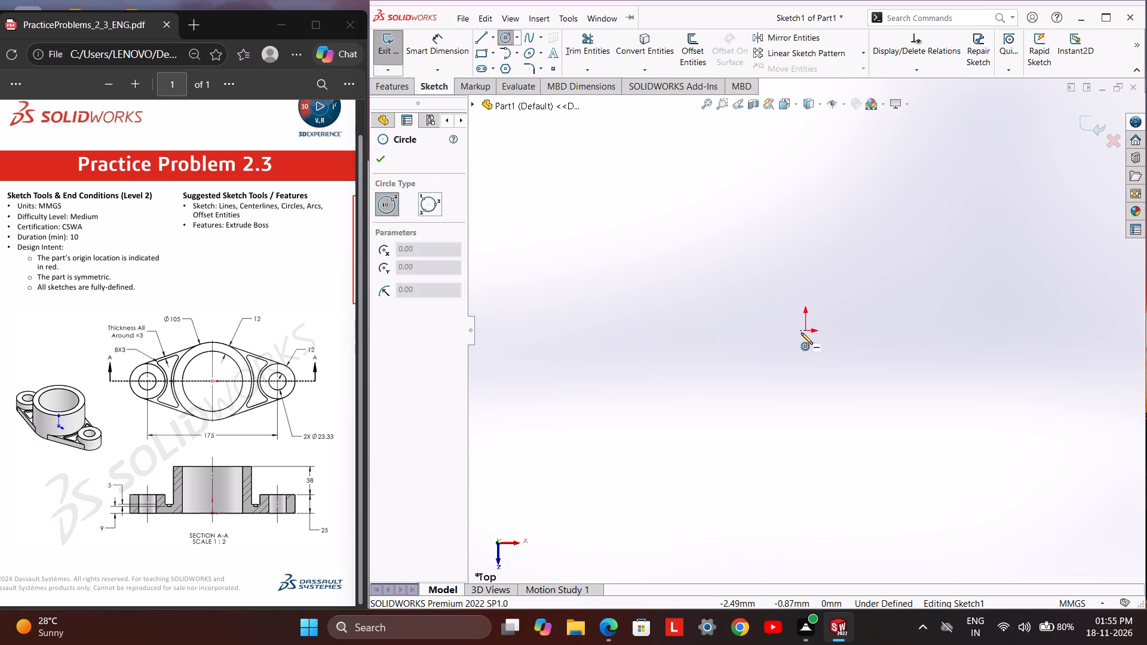
pyautogui.click(672, 331)
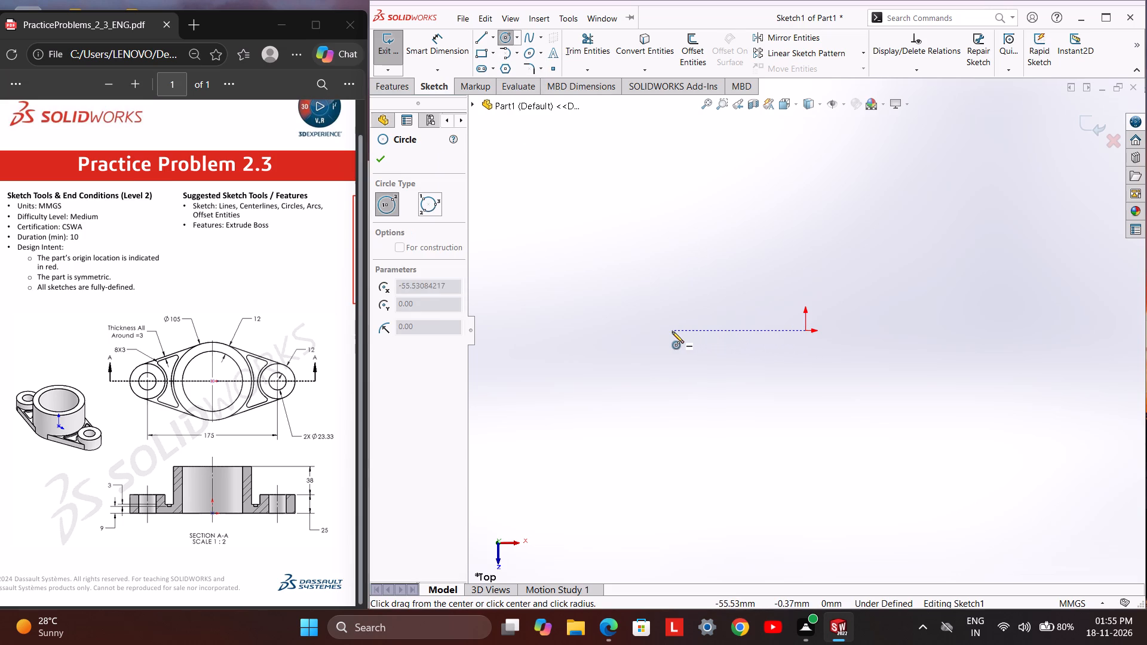
pyautogui.click(700, 341)
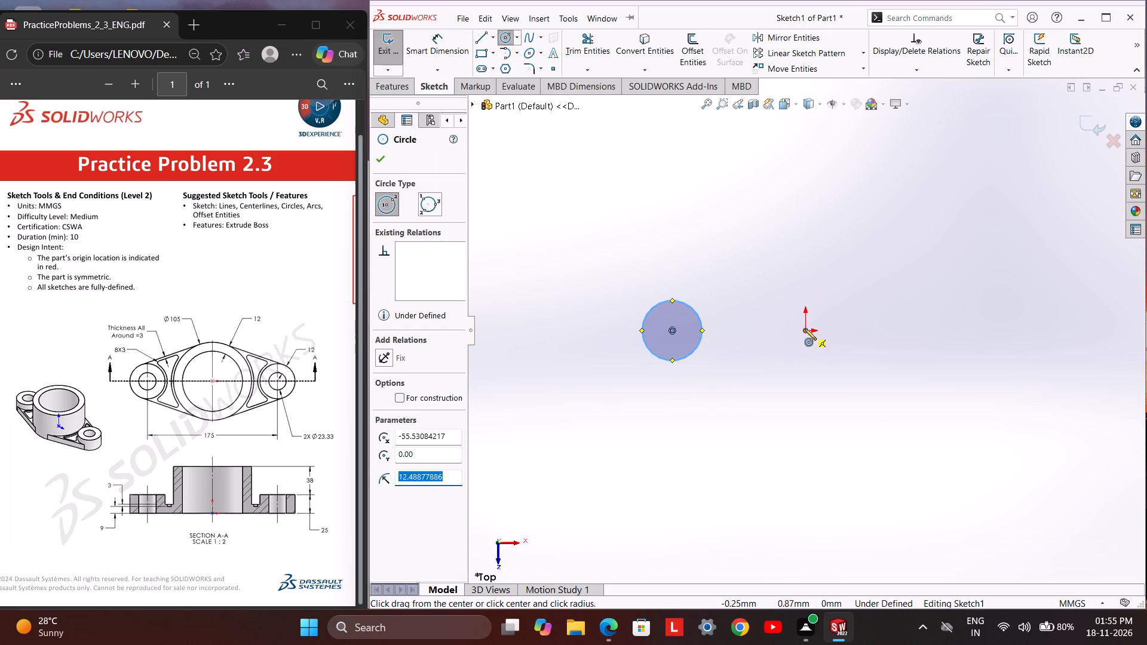
pyautogui.click(805, 328)
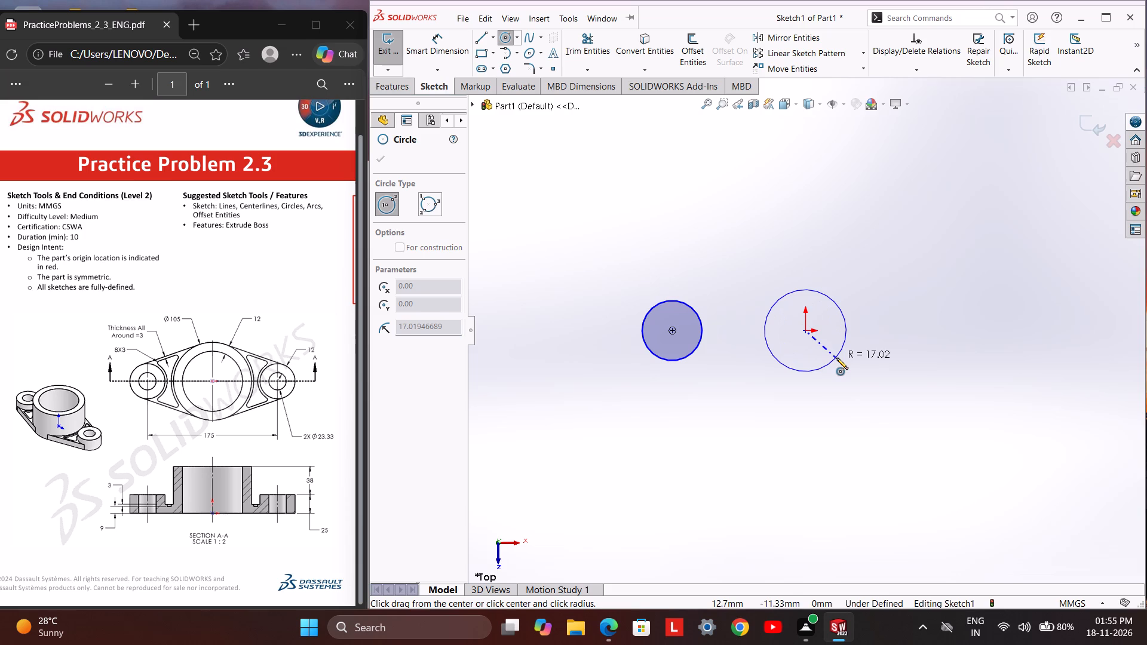
pyautogui.click(836, 358)
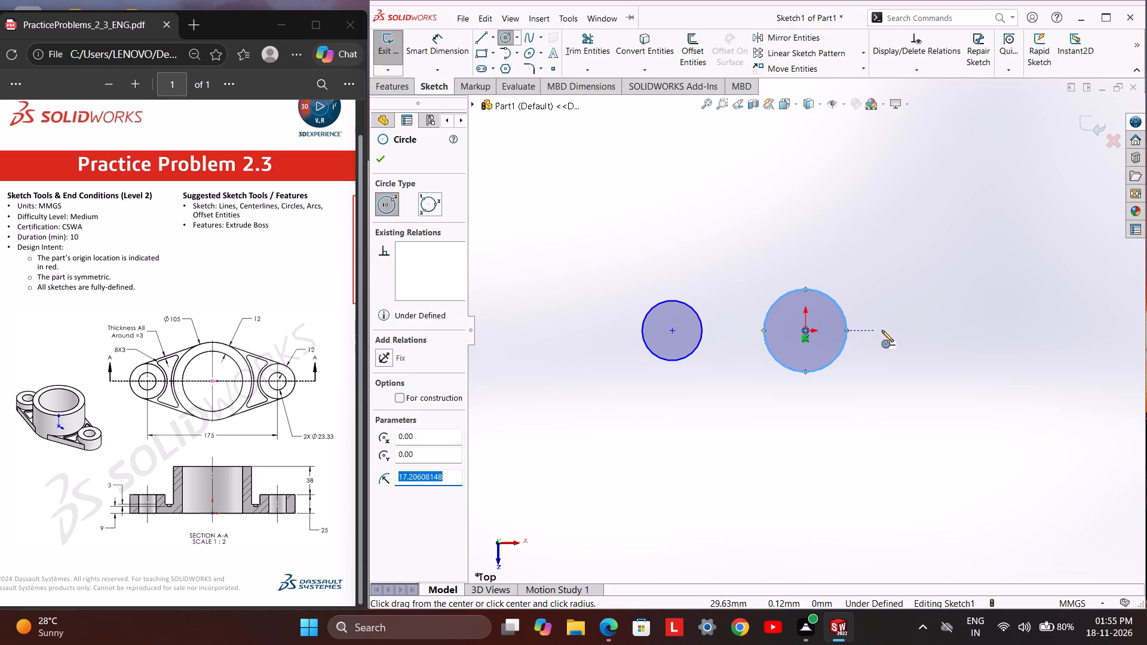
pyautogui.click(933, 330)
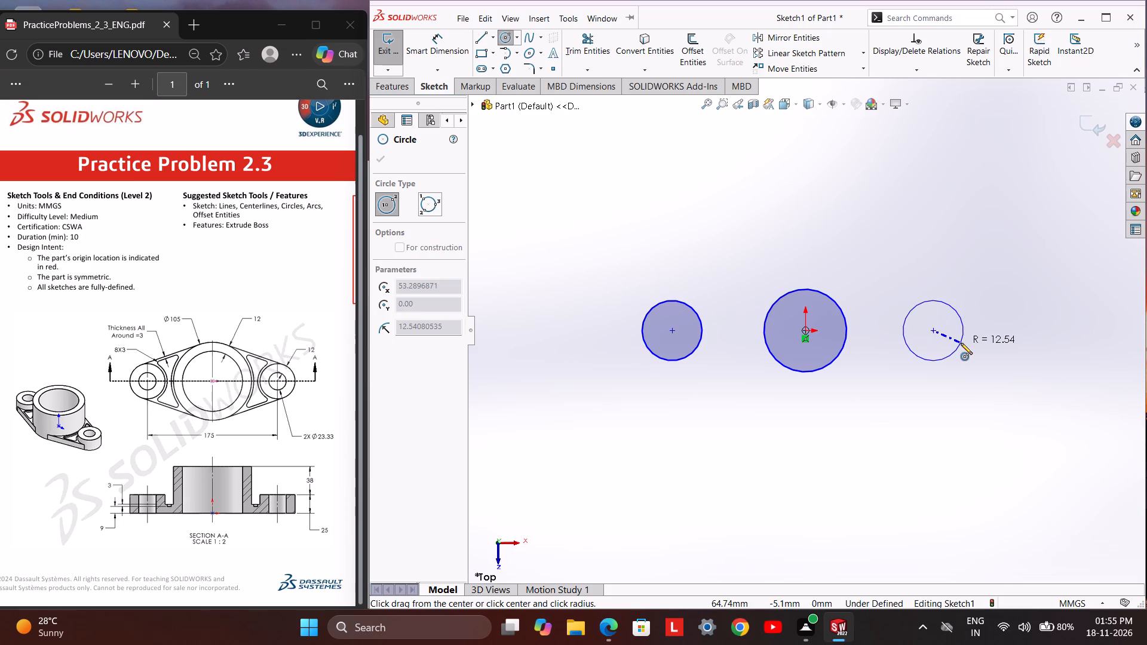
pyautogui.click(961, 343)
# Dimension the left circle's diameter as 12 mm with Smart Dimension.
pyautogui.click(437, 44)
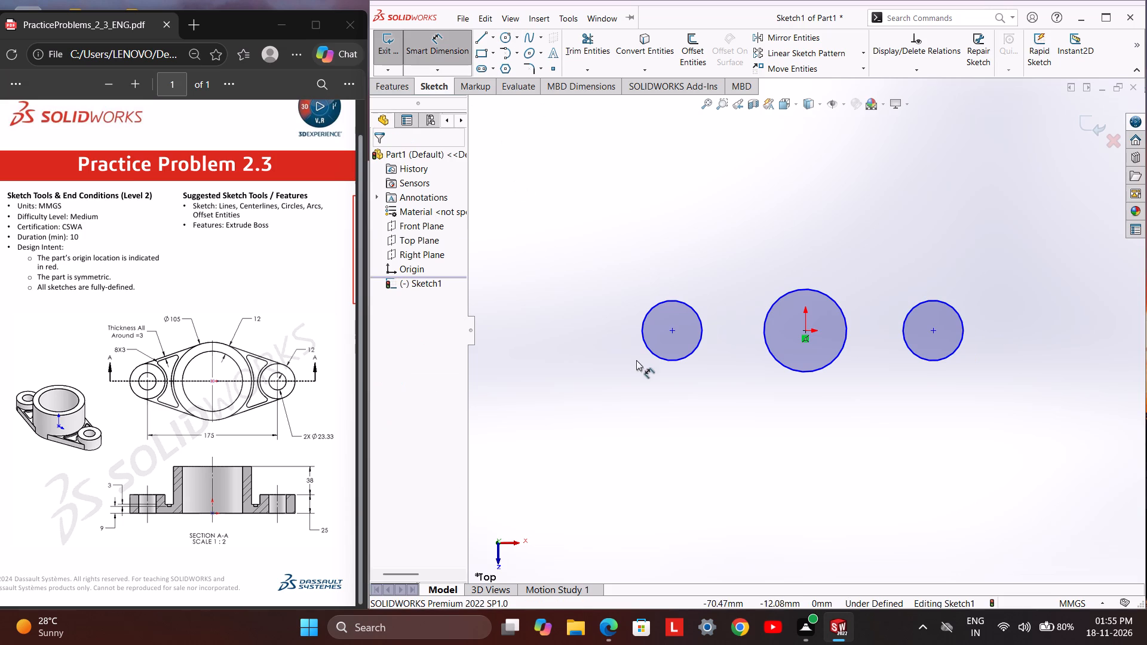
pyautogui.click(663, 359)
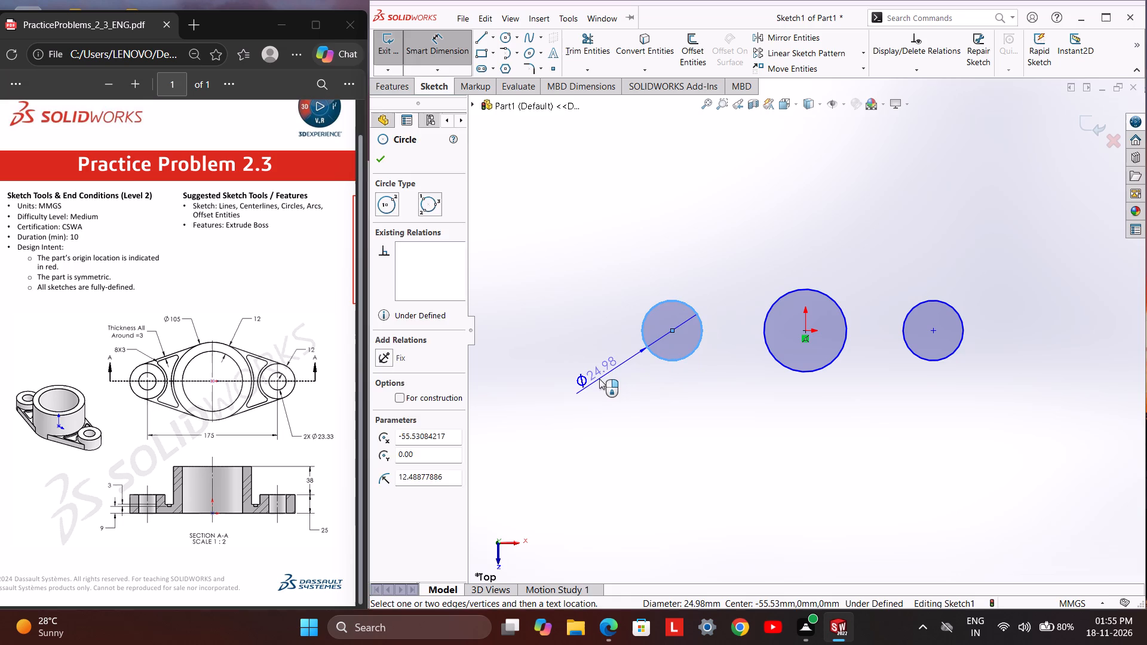
pyautogui.click(599, 379)
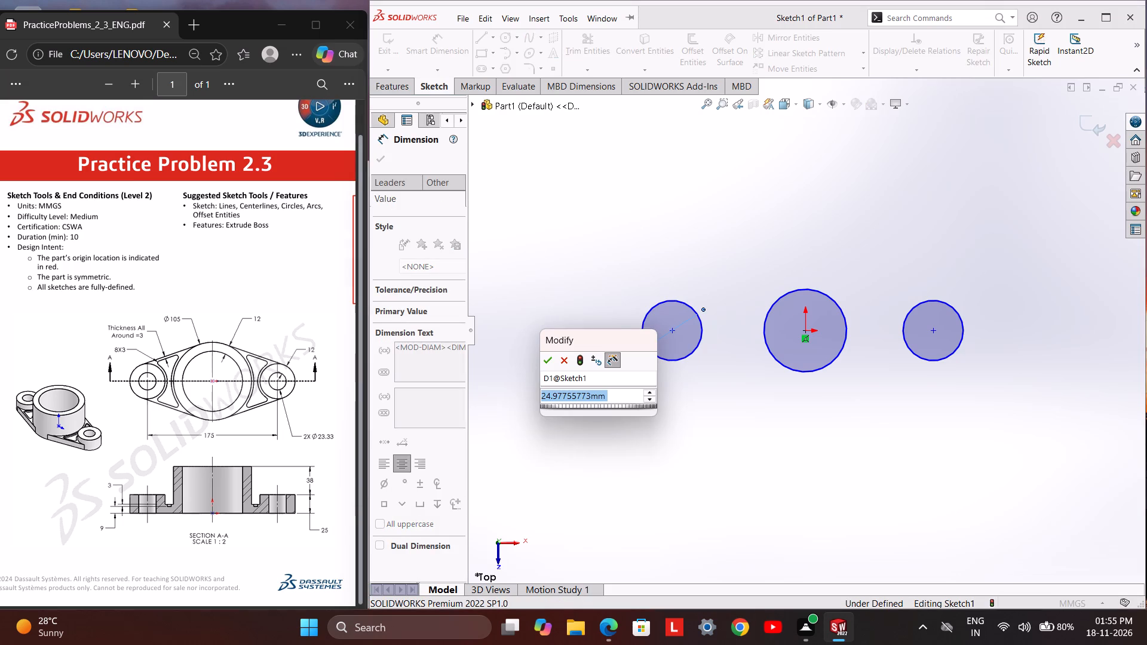
pyautogui.write('12')
pyautogui.press('Return')
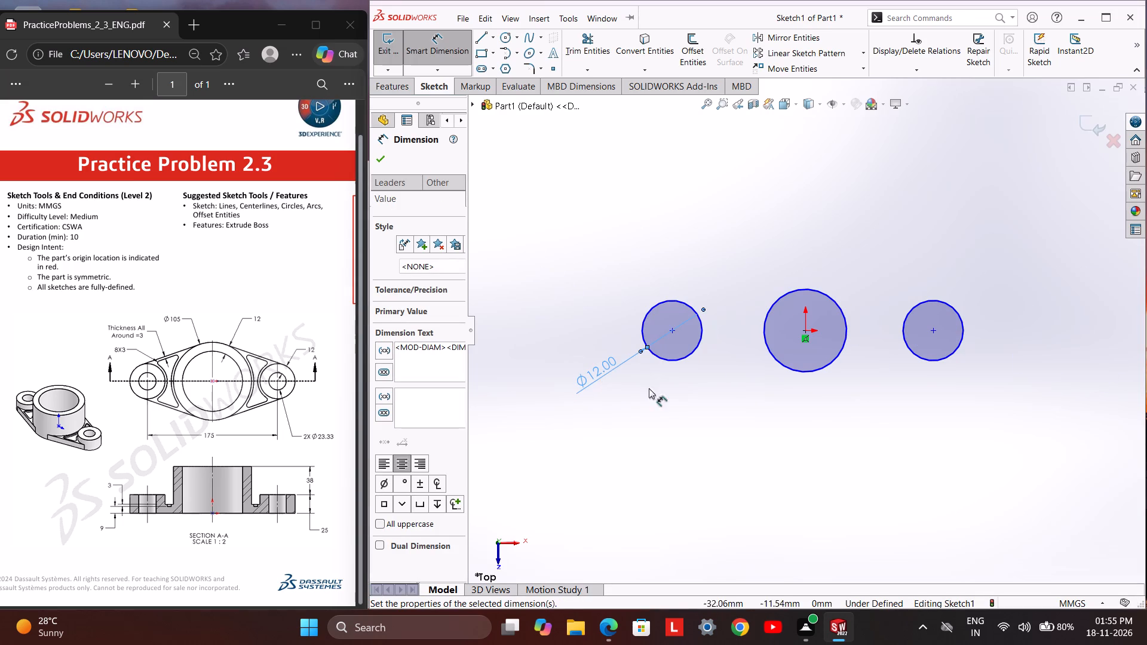
# Place a diameter dimension on the central circle at the origin and open its value for editing.
pyautogui.click(788, 370)
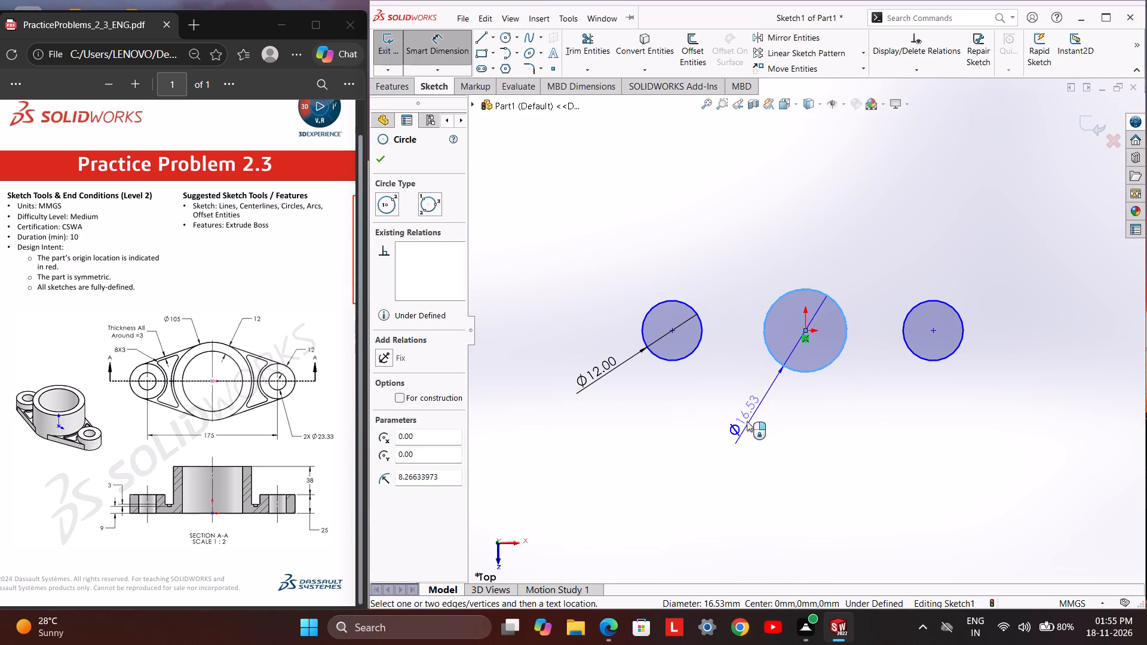
pyautogui.click(747, 421)
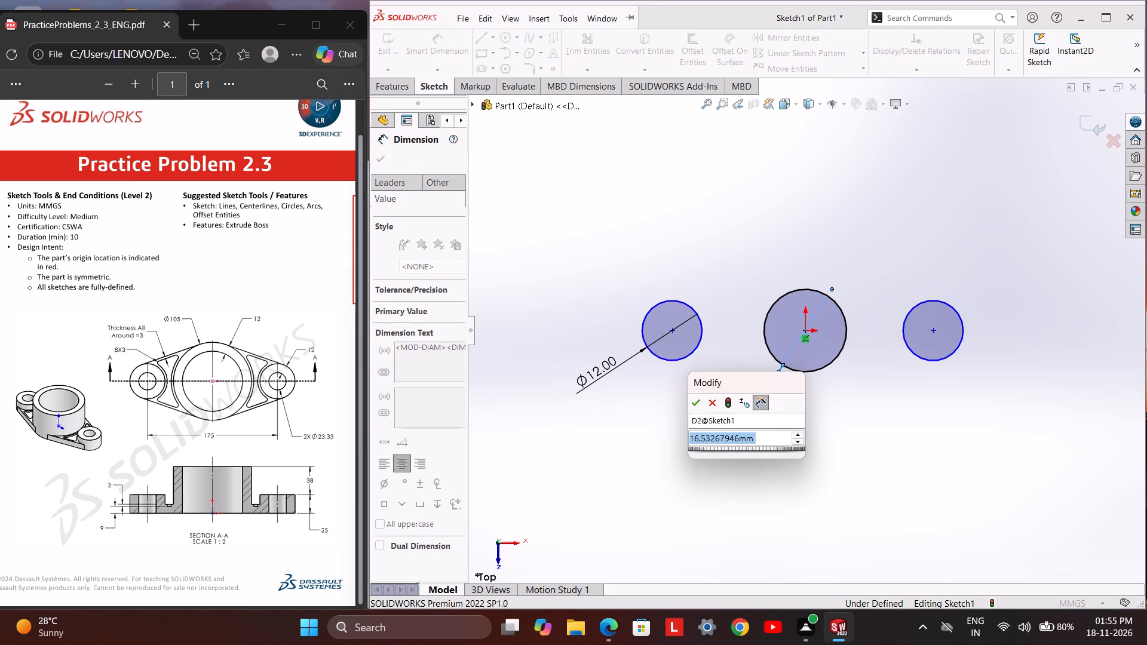
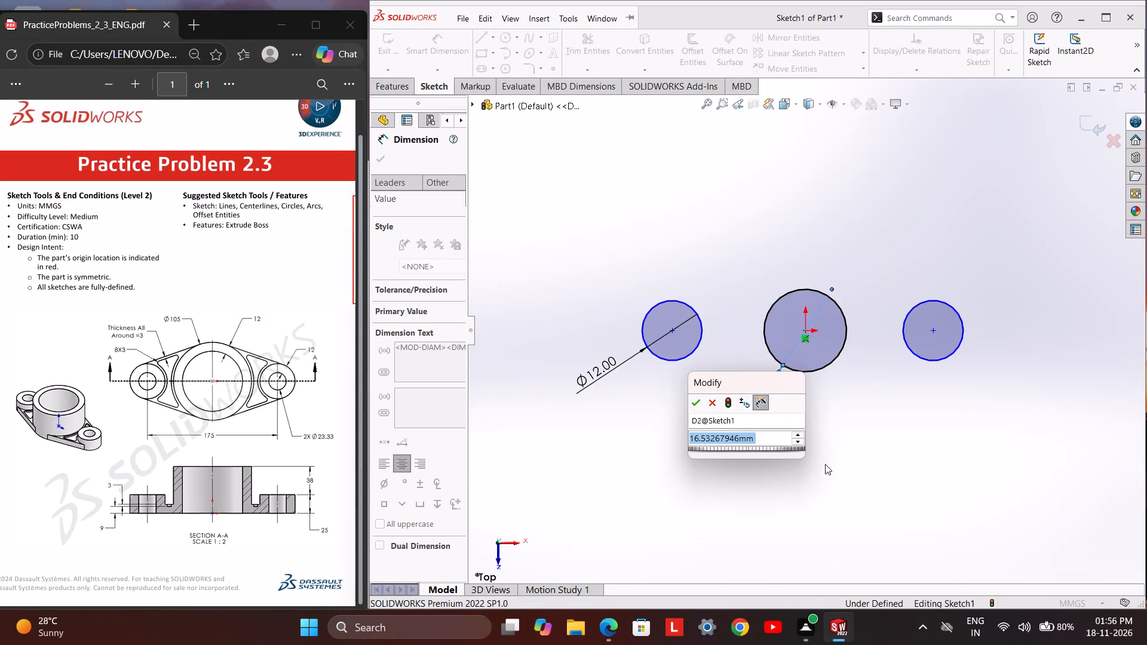
# Set the central circle's diameter to 105 mm.
pyautogui.write('10')
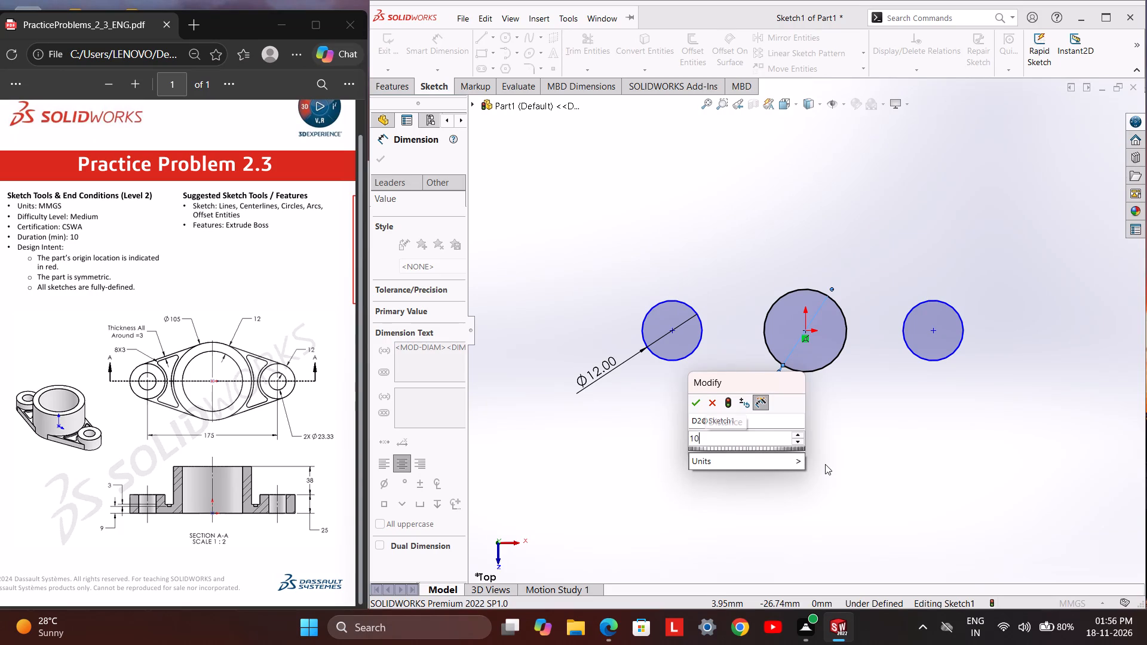
pyautogui.press('5')
pyautogui.press('Return')
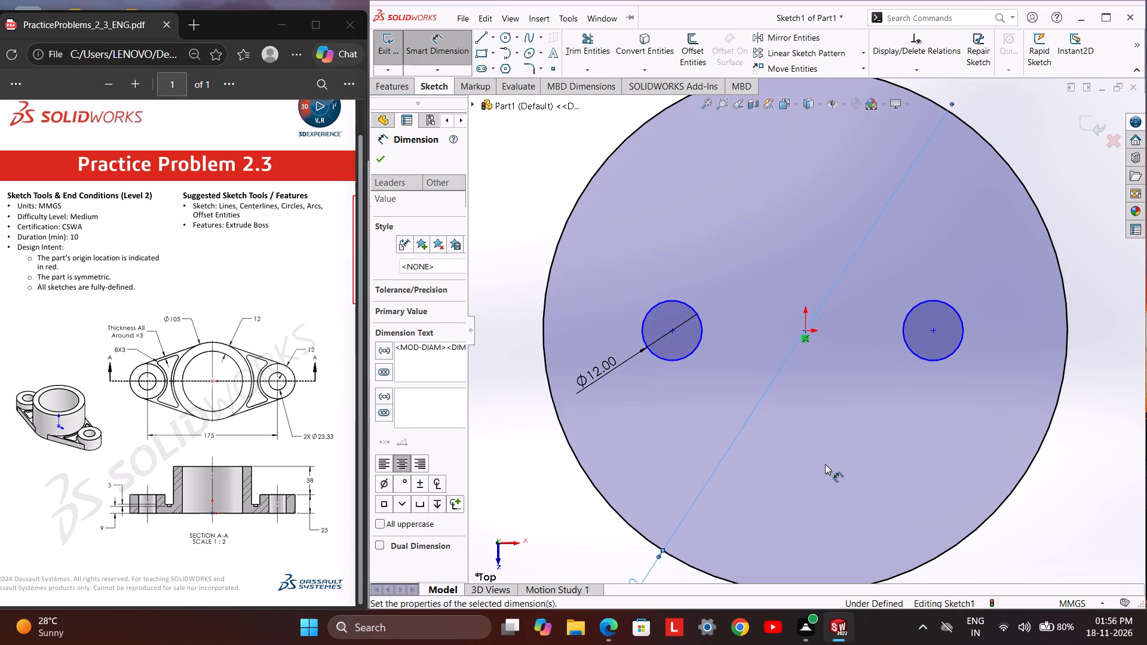
# Dimension the right small circle's diameter as 12 mm.
pyautogui.scroll(-1, 825, 464)
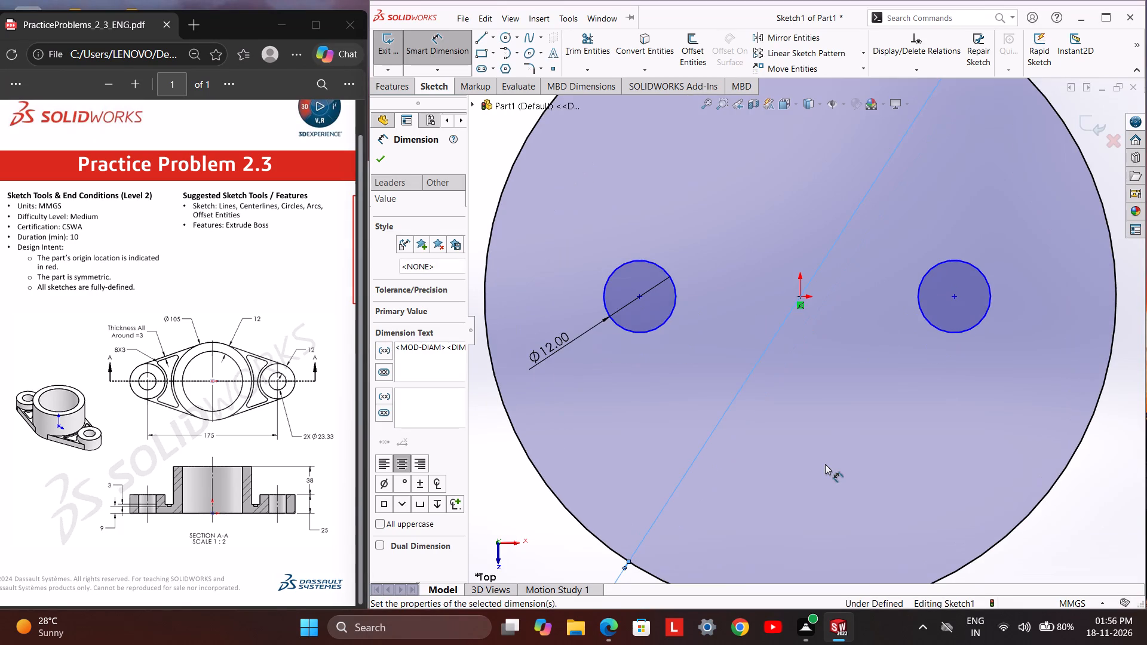
pyautogui.scroll(3, 825, 464)
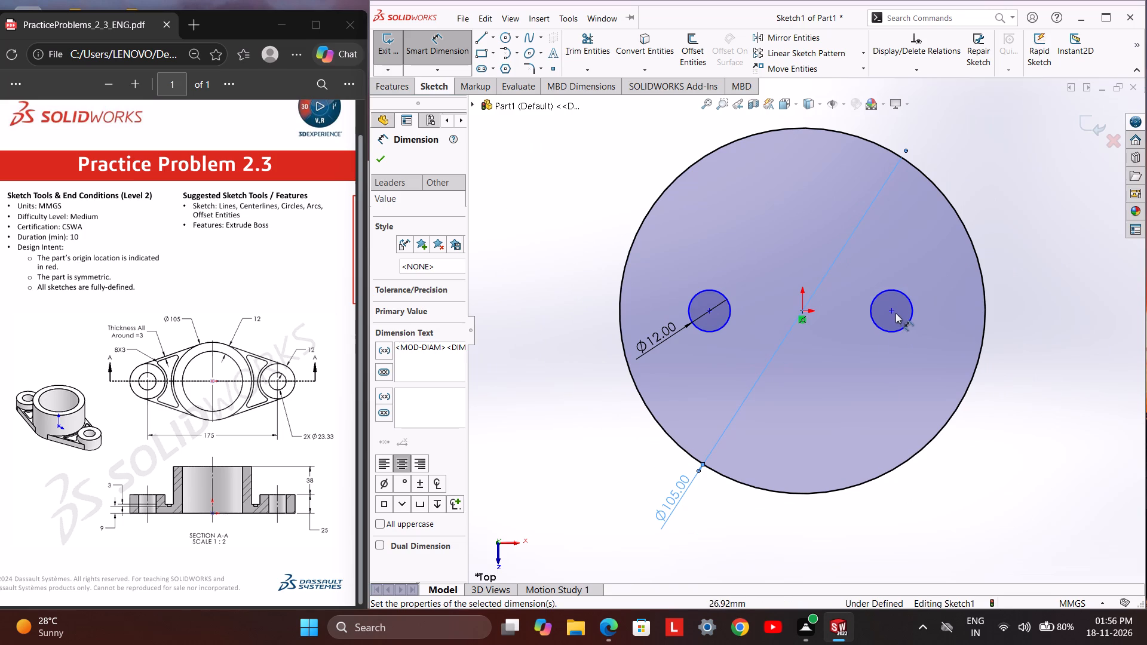
pyautogui.click(902, 327)
pyautogui.click(925, 367)
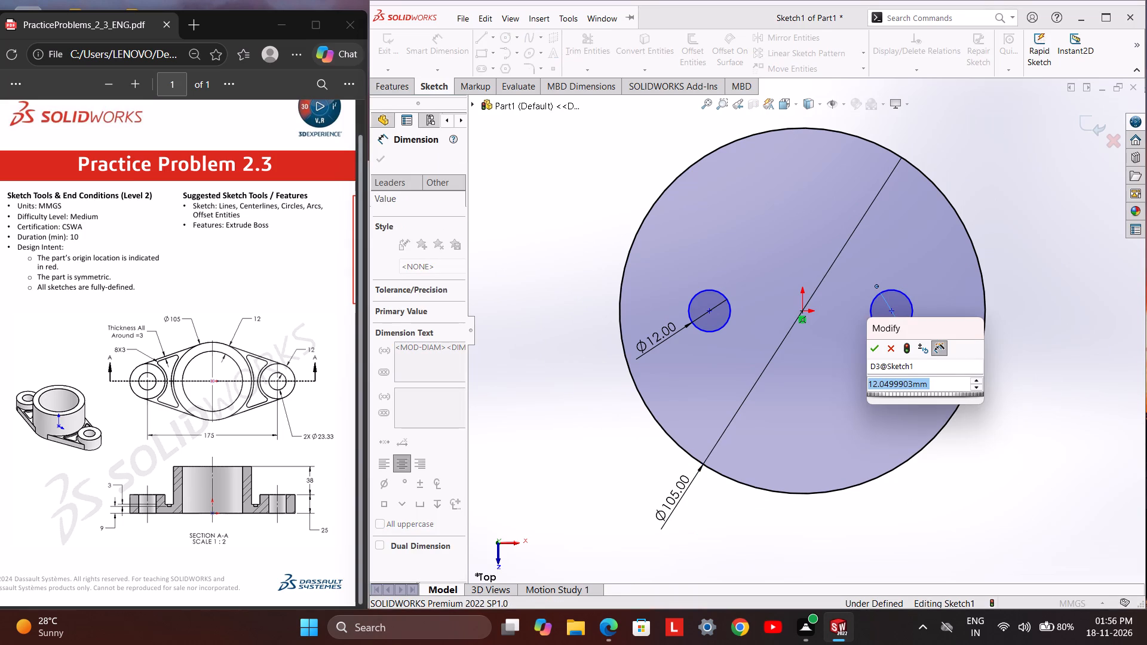
pyautogui.write('12')
pyautogui.press('Return')
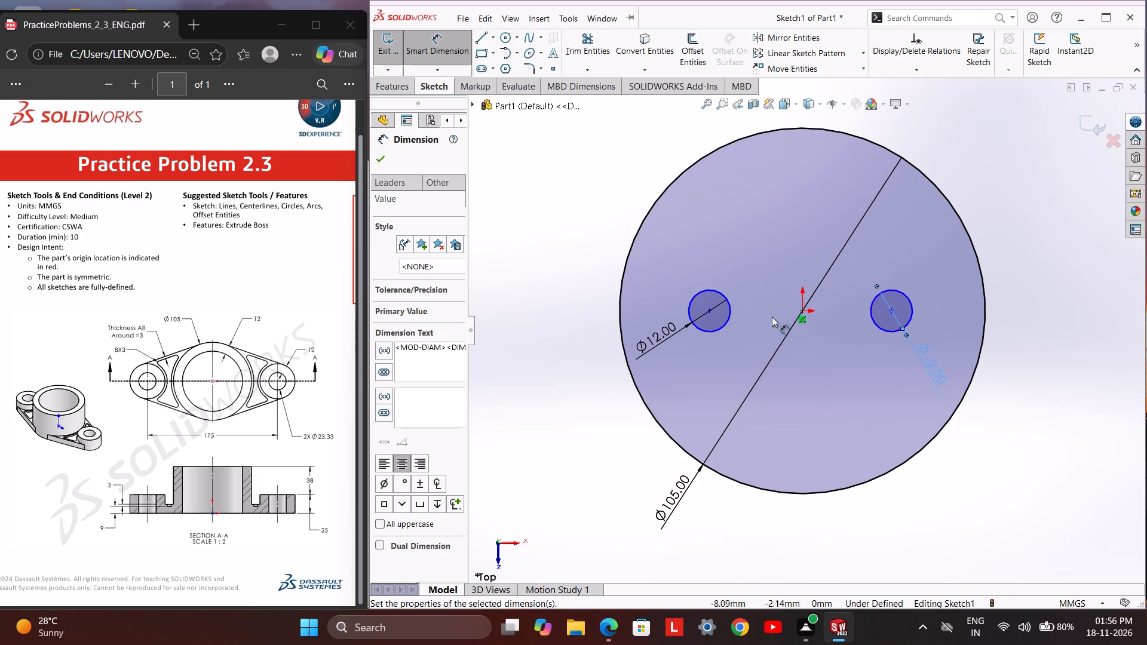
# Dimension the horizontal distance from the left small circle's centre to the origin as 87.5 mm.
pyautogui.click(709, 309)
pyautogui.click(803, 313)
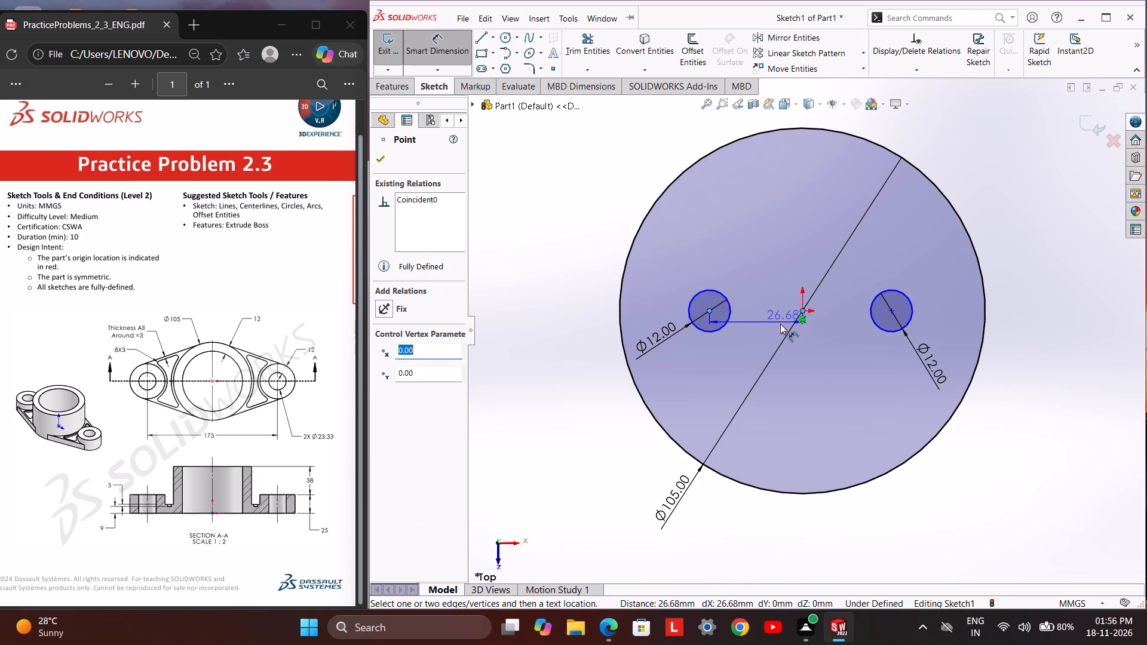
pyautogui.click(775, 333)
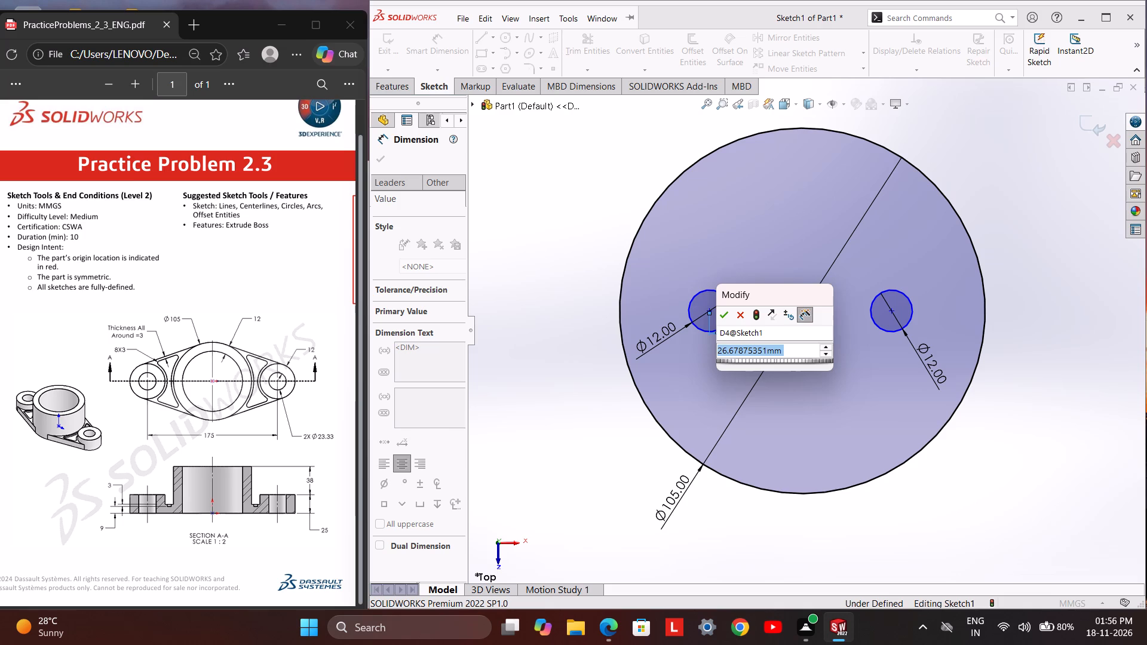
pyautogui.write('87.5')
pyautogui.press('Return')
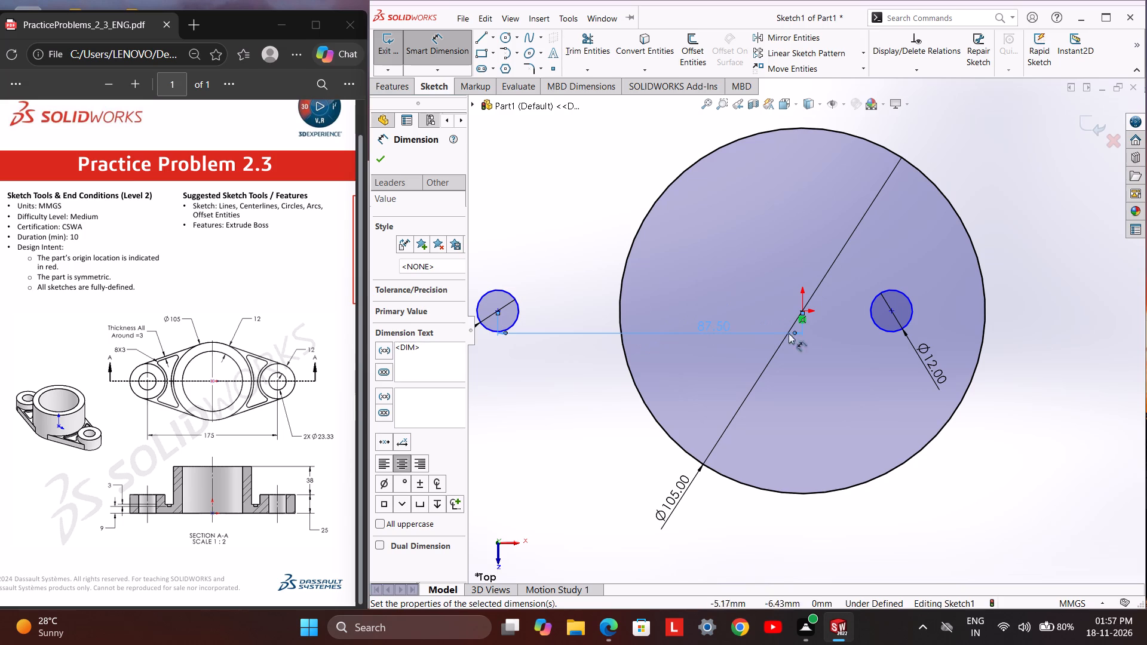
# Dimension the horizontal distance from the origin to the right small circle's centre as 87.5 mm.
pyautogui.click(801, 311)
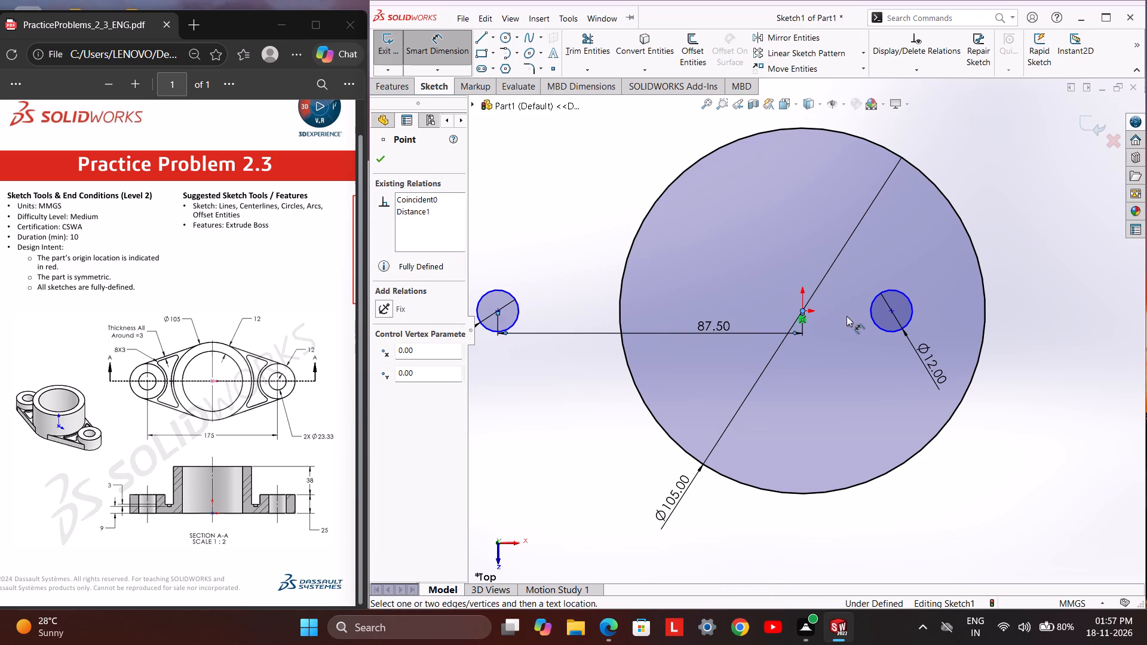
pyautogui.click(891, 311)
pyautogui.click(876, 356)
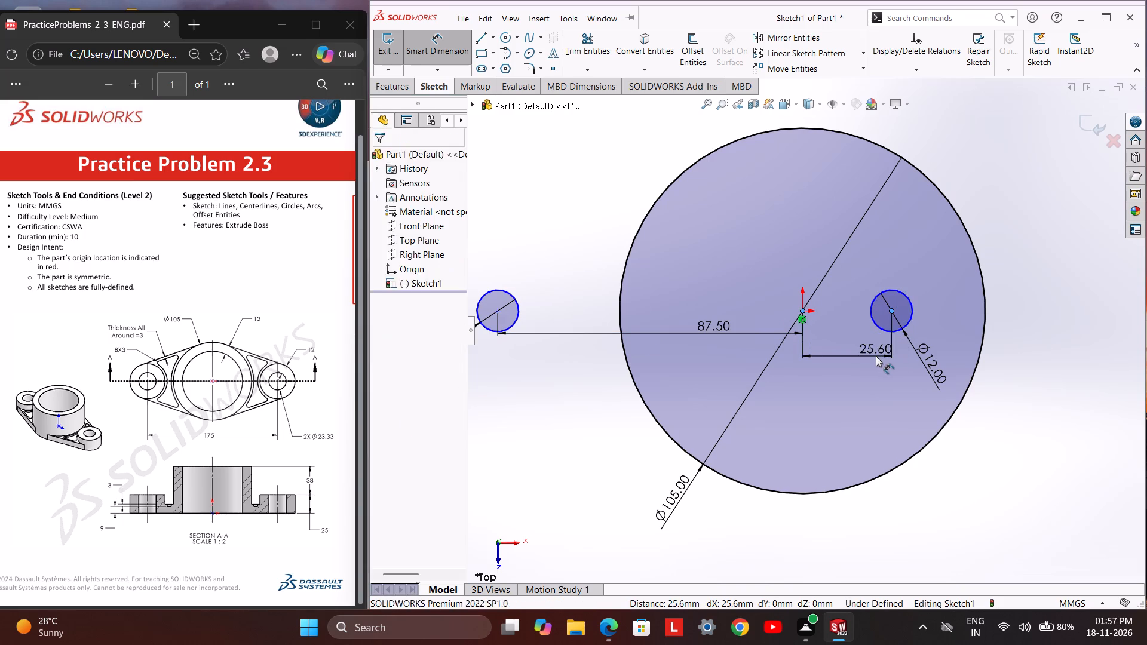
pyautogui.write('87.5')
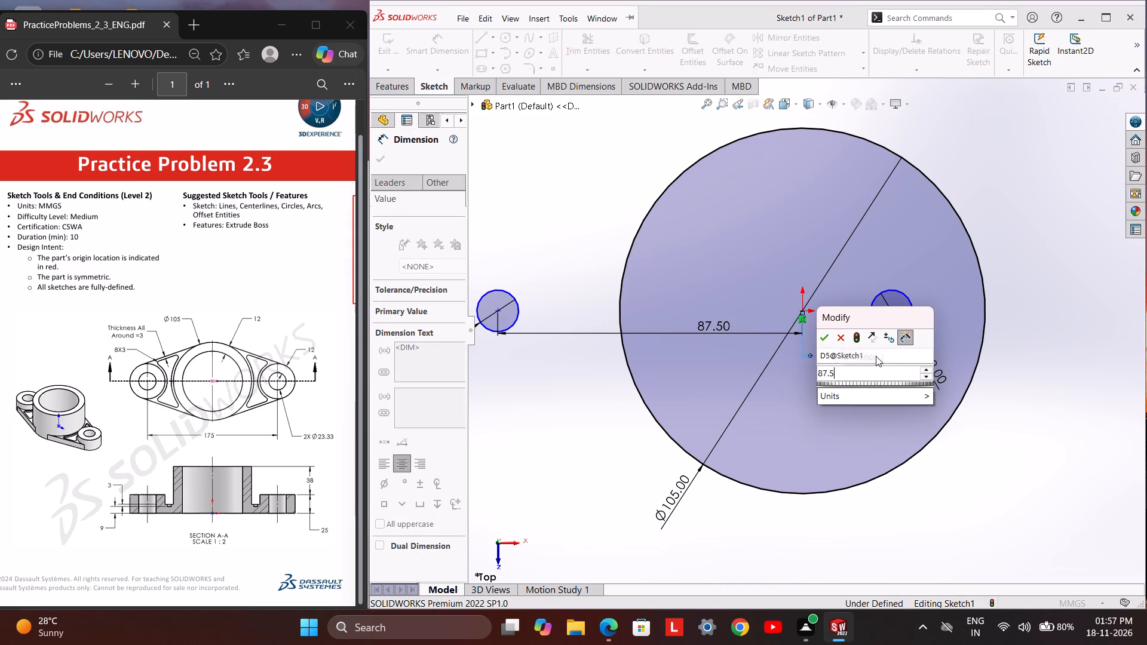
pyautogui.press('Return')
# Set the left small circle's diameter to 24 mm.
pyautogui.scroll(-1, 876, 356)
pyautogui.scroll(3, 876, 356)
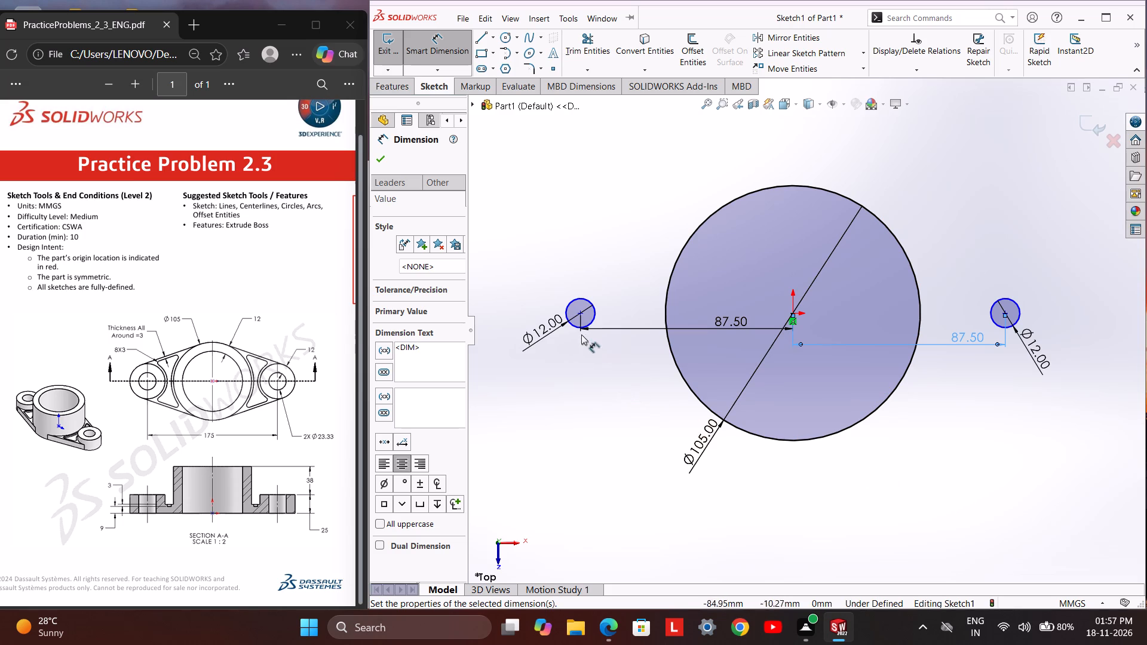
pyautogui.tripleClick(550, 321)
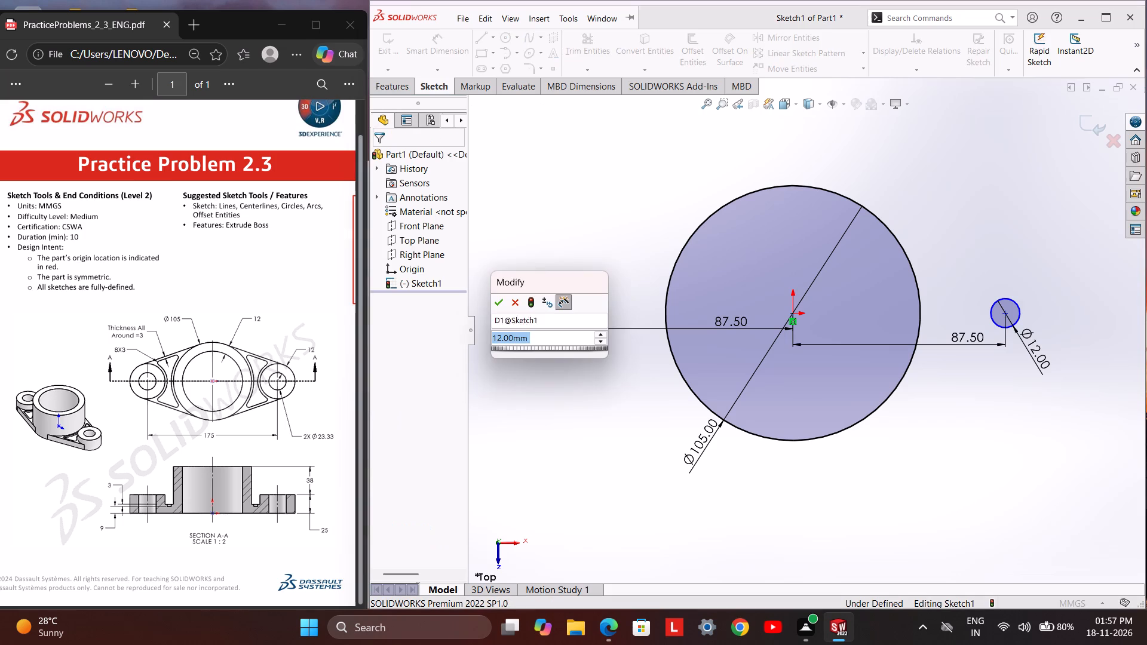
pyautogui.doubleClick(547, 338)
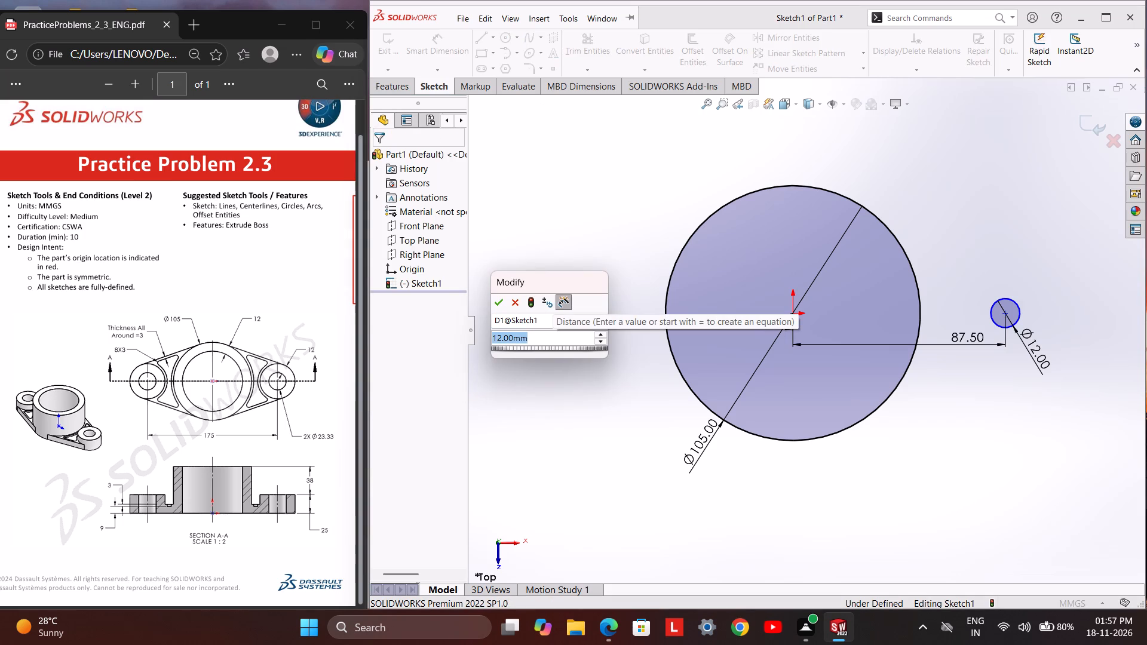
pyautogui.write('24')
pyautogui.press('Return')
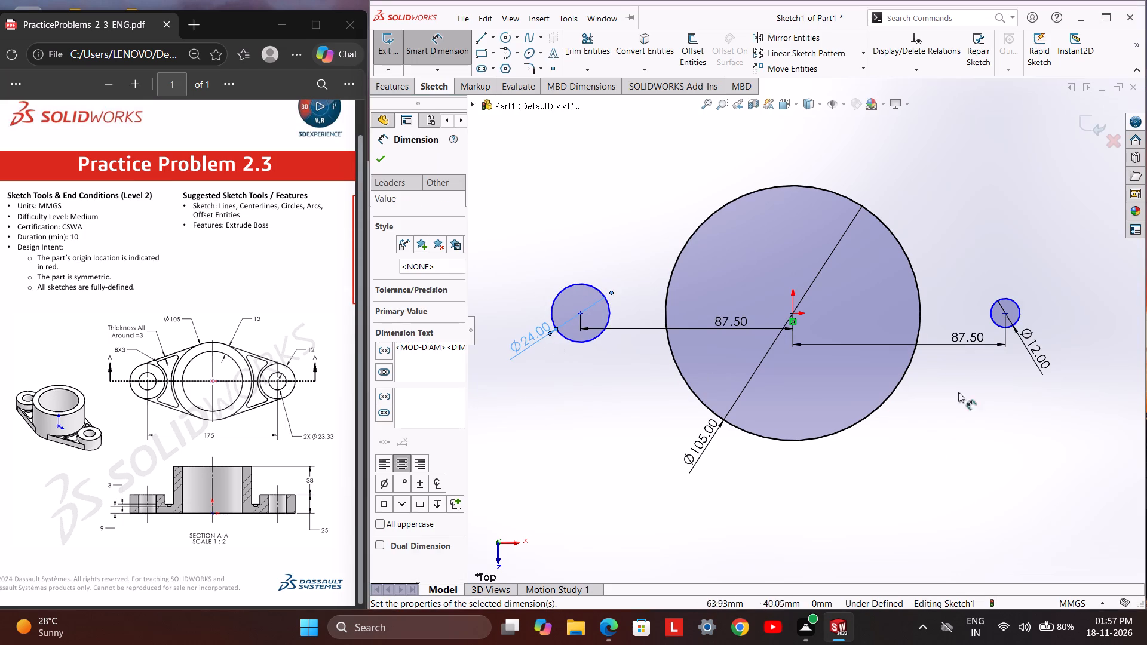
# Set the right small circle's diameter to 24 mm.
pyautogui.click(1018, 317)
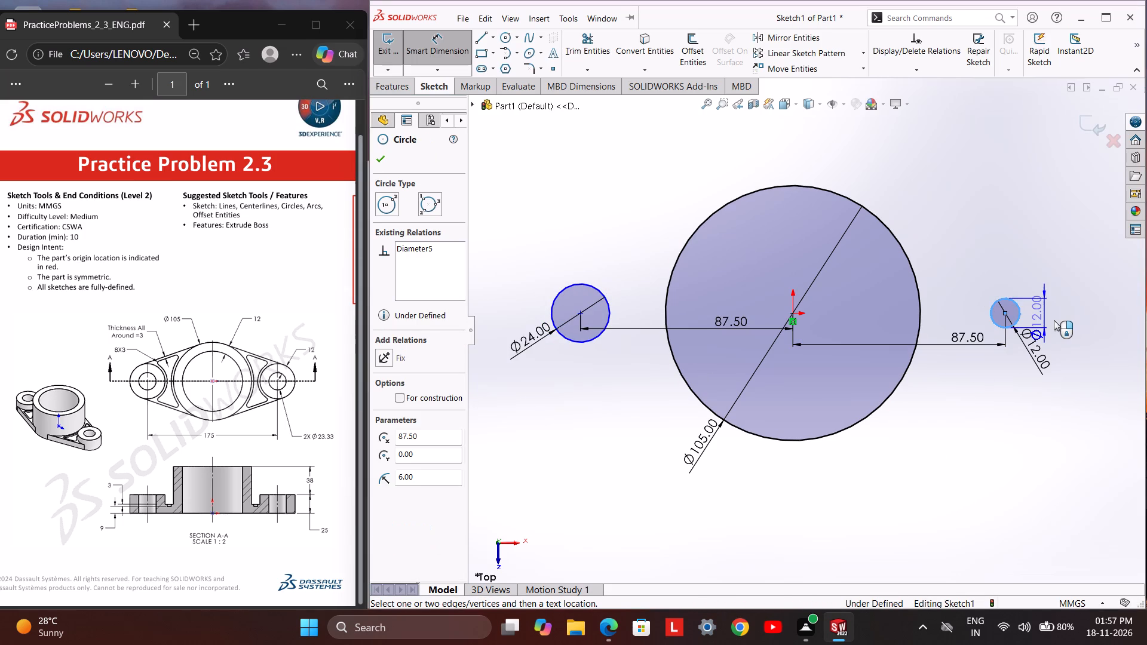
pyautogui.press('Escape')
pyautogui.click(1039, 358)
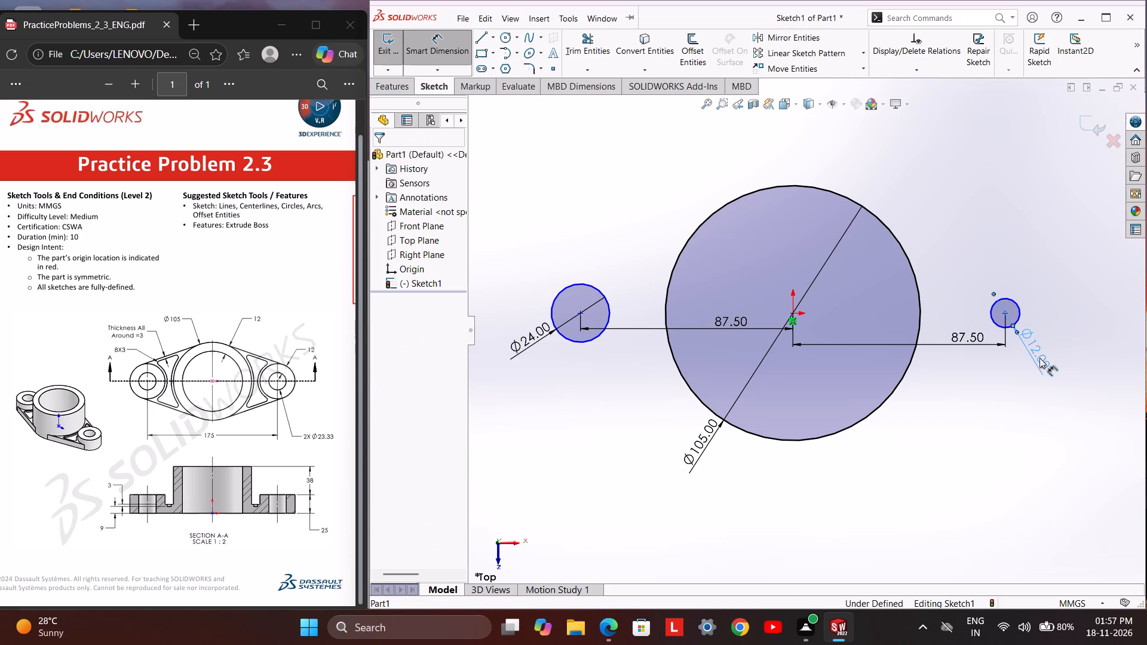
pyautogui.doubleClick(1039, 358)
pyautogui.click(1035, 376)
pyautogui.write('24')
pyautogui.press('Return')
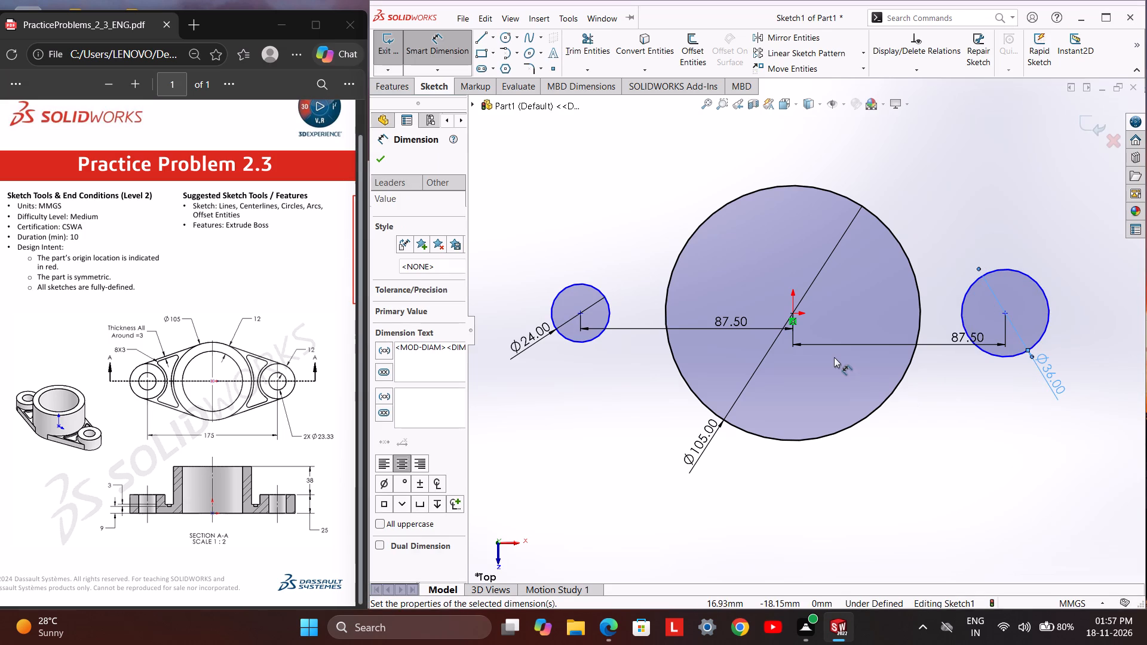
pyautogui.doubleClick(1045, 372)
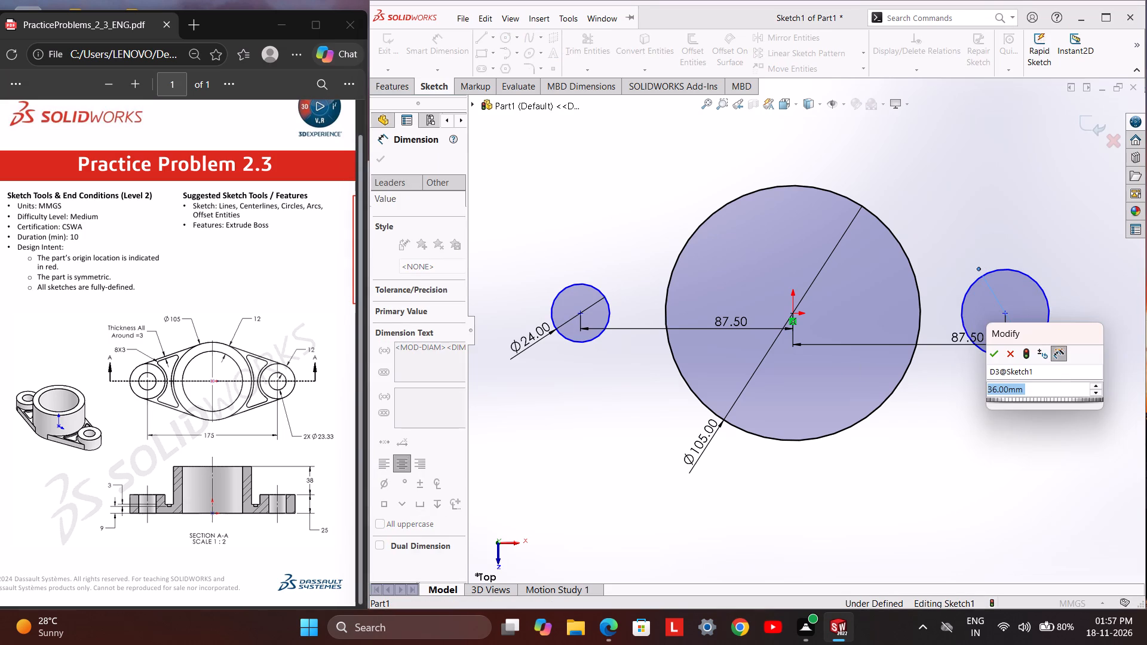
pyautogui.write('24')
pyautogui.press('Return')
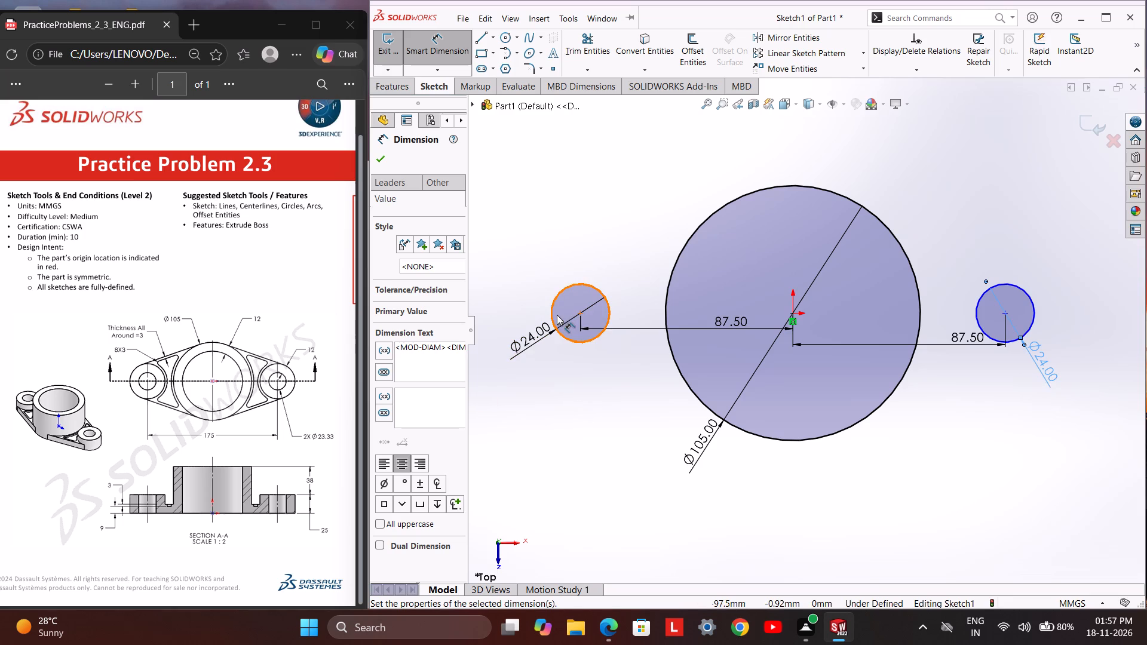
# Sketch lines of about 76 mm and 75 mm from the tops of the left and right small circles, tangent to the central circle's upper side.
pyautogui.click(484, 37)
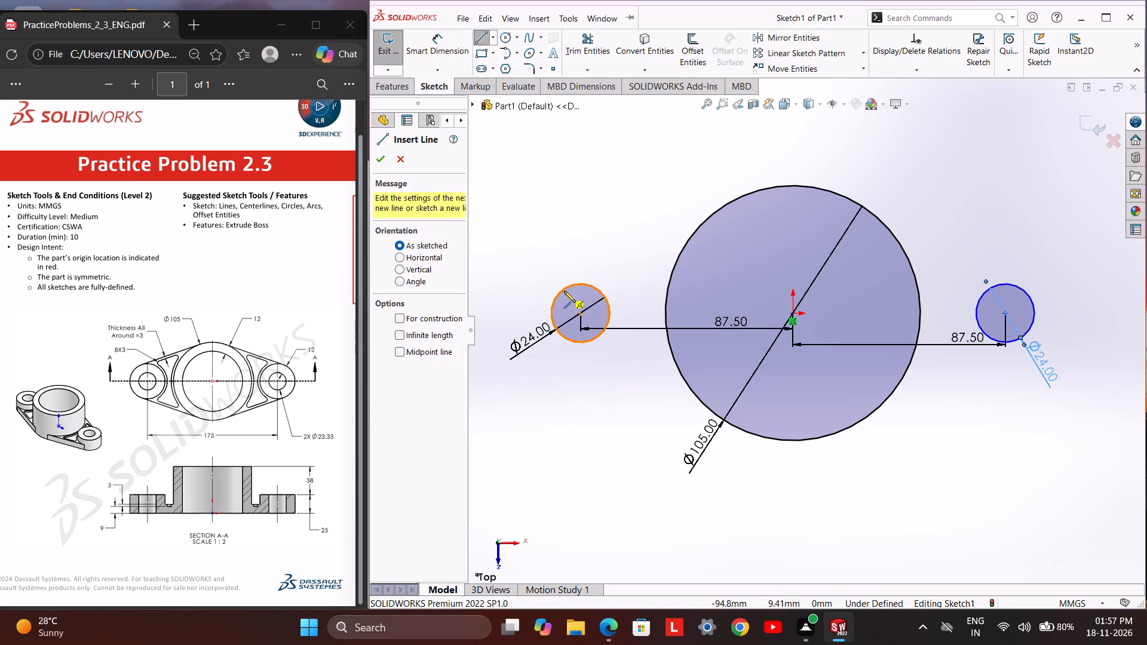
pyautogui.click(574, 285)
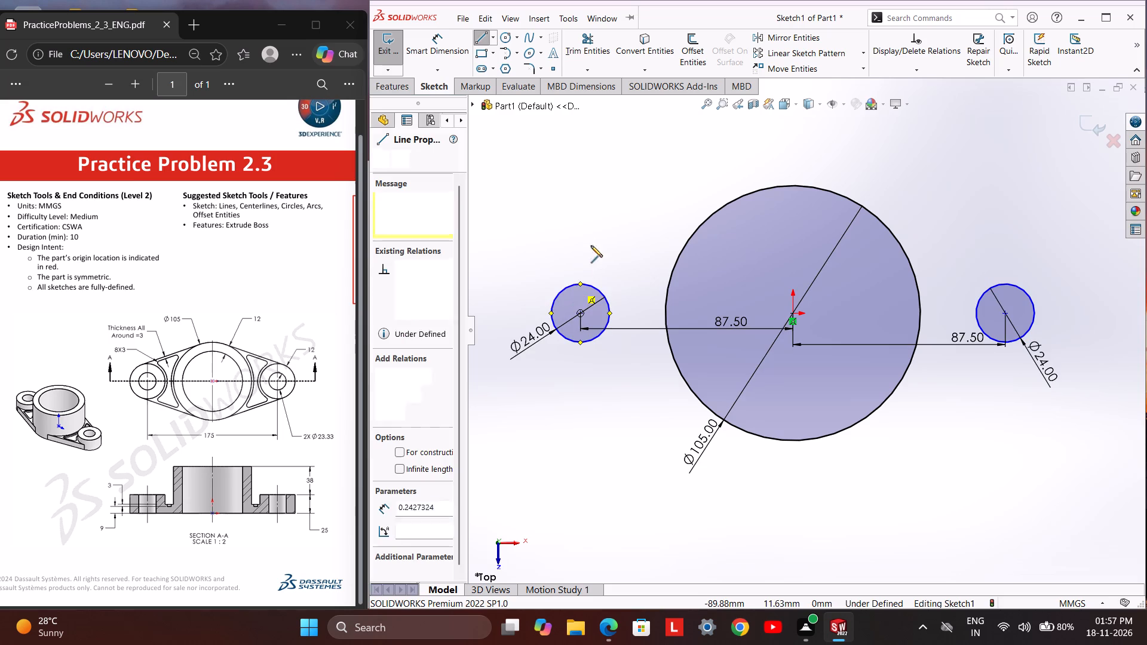
pyautogui.click(732, 200)
pyautogui.doubleClick(763, 163)
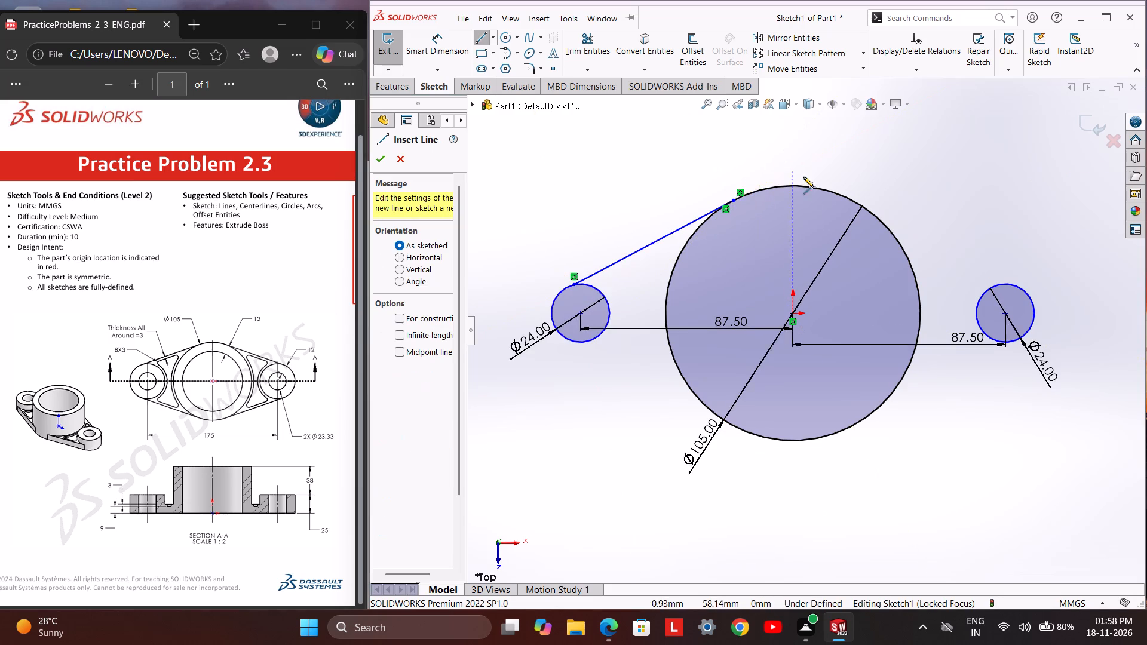
pyautogui.click(1014, 285)
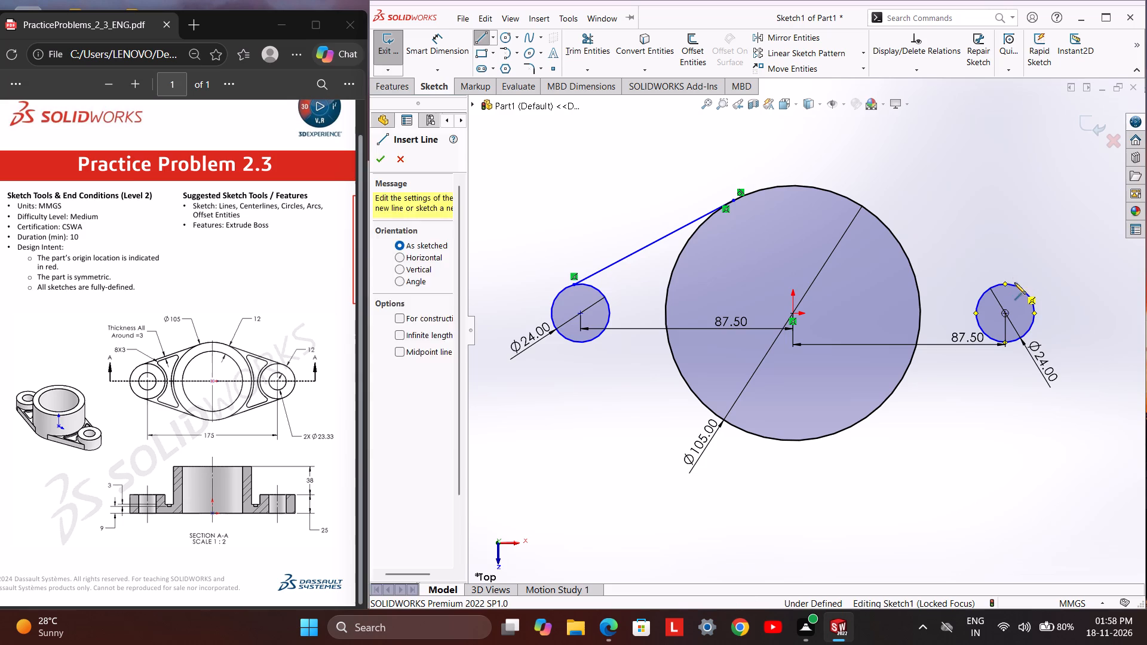
pyautogui.click(852, 201)
pyautogui.doubleClick(875, 172)
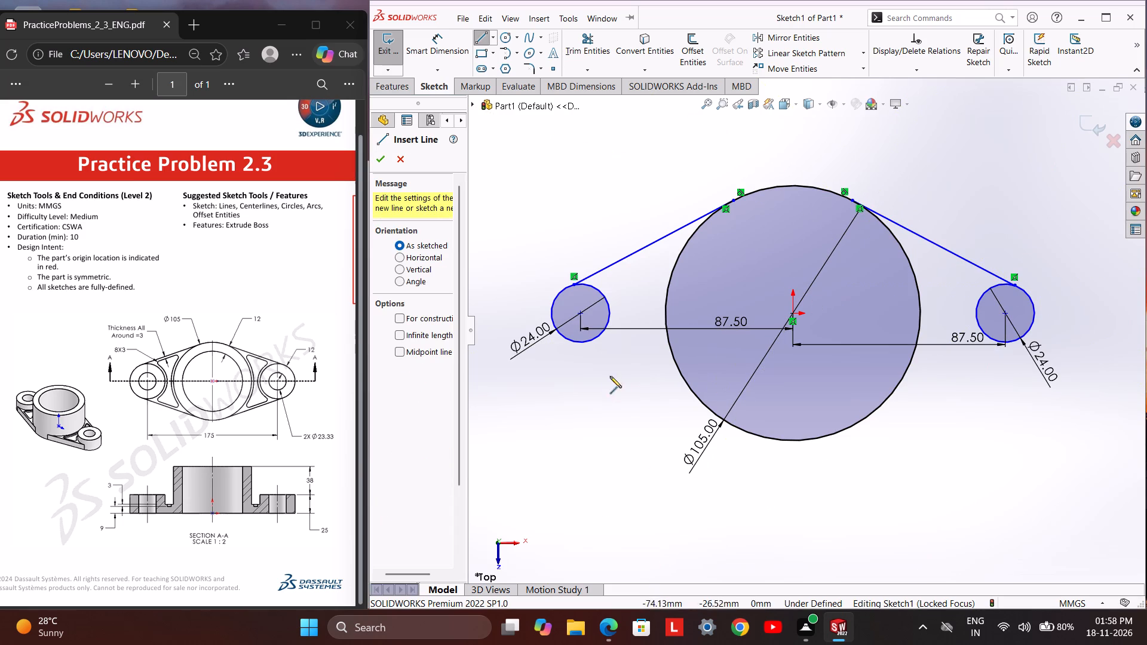
# Sketch lines of about 74 mm and 83 mm from the bottoms of the left and right small circles, tangent to the central circle's lower side.
pyautogui.click(575, 343)
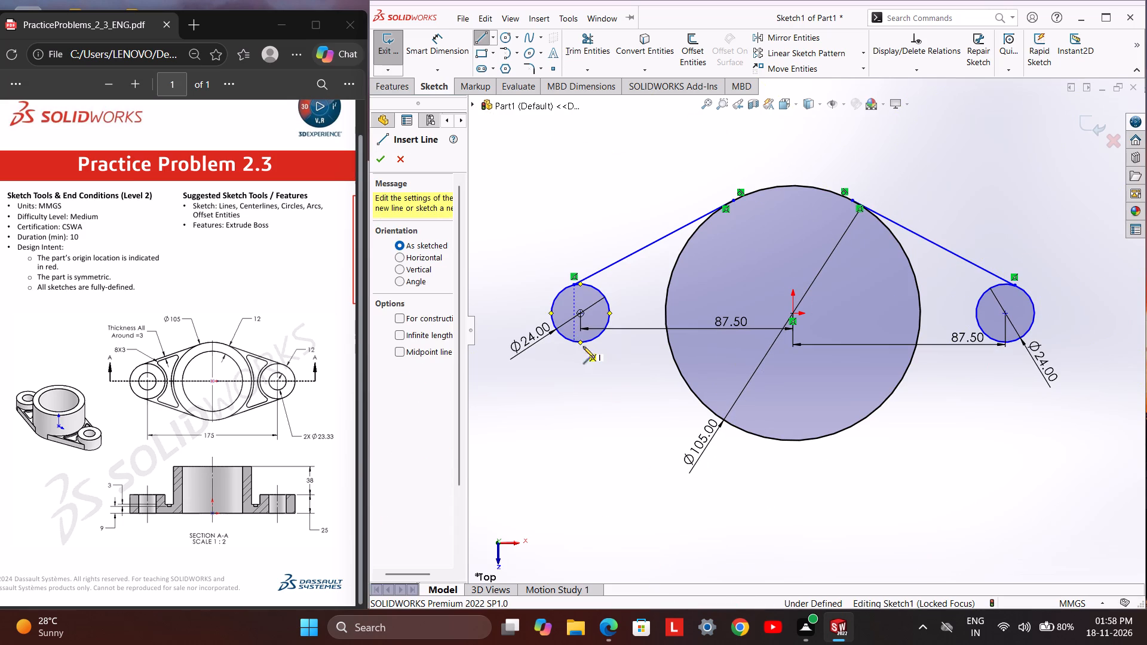
pyautogui.click(734, 424)
pyautogui.doubleClick(739, 461)
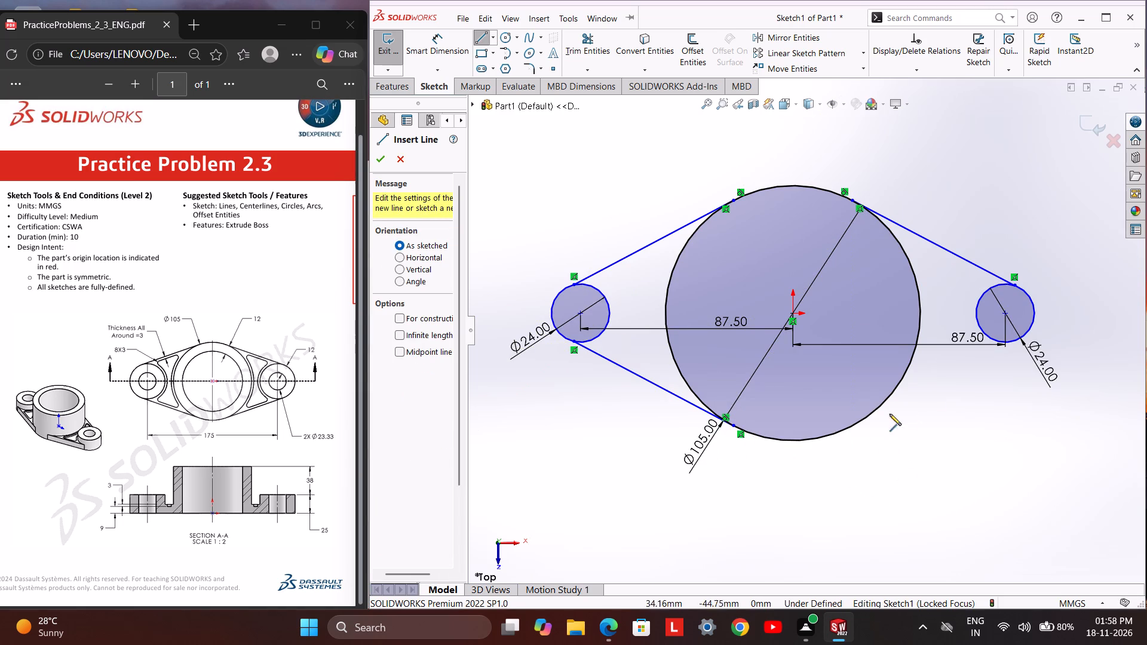
pyautogui.click(1007, 342)
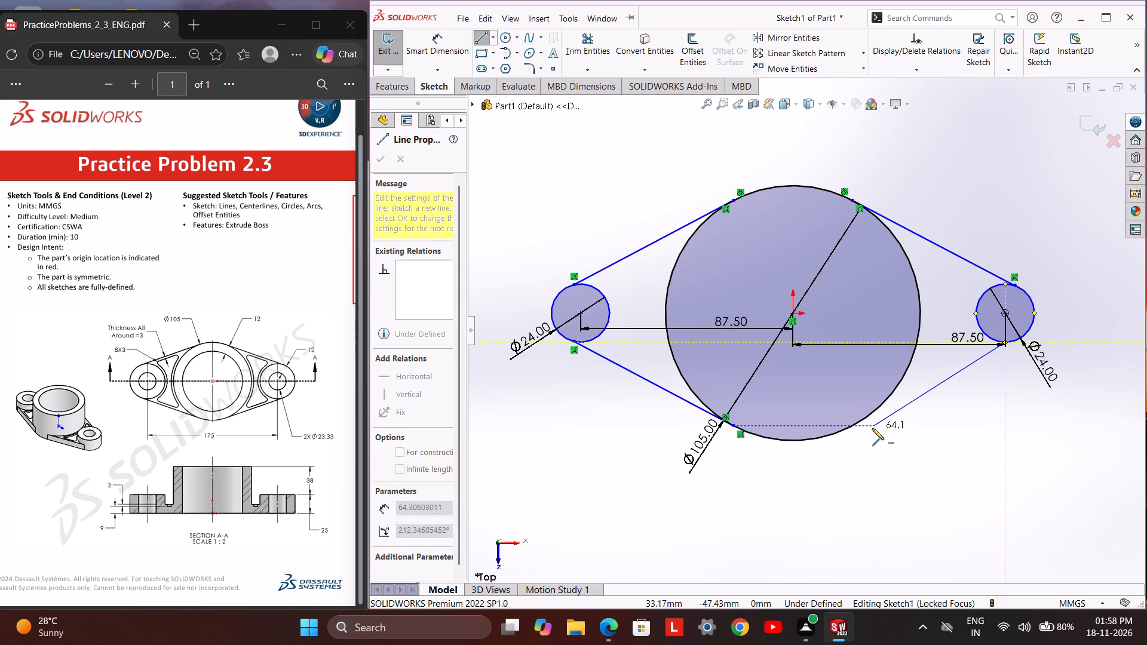
pyautogui.click(825, 444)
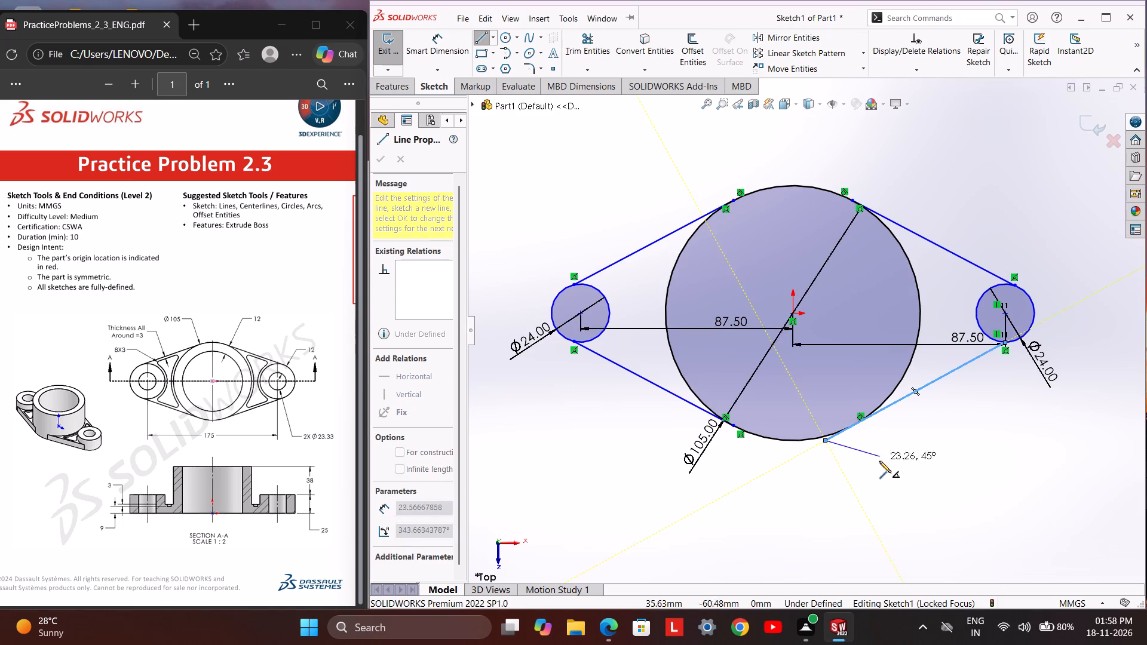
pyautogui.doubleClick(881, 465)
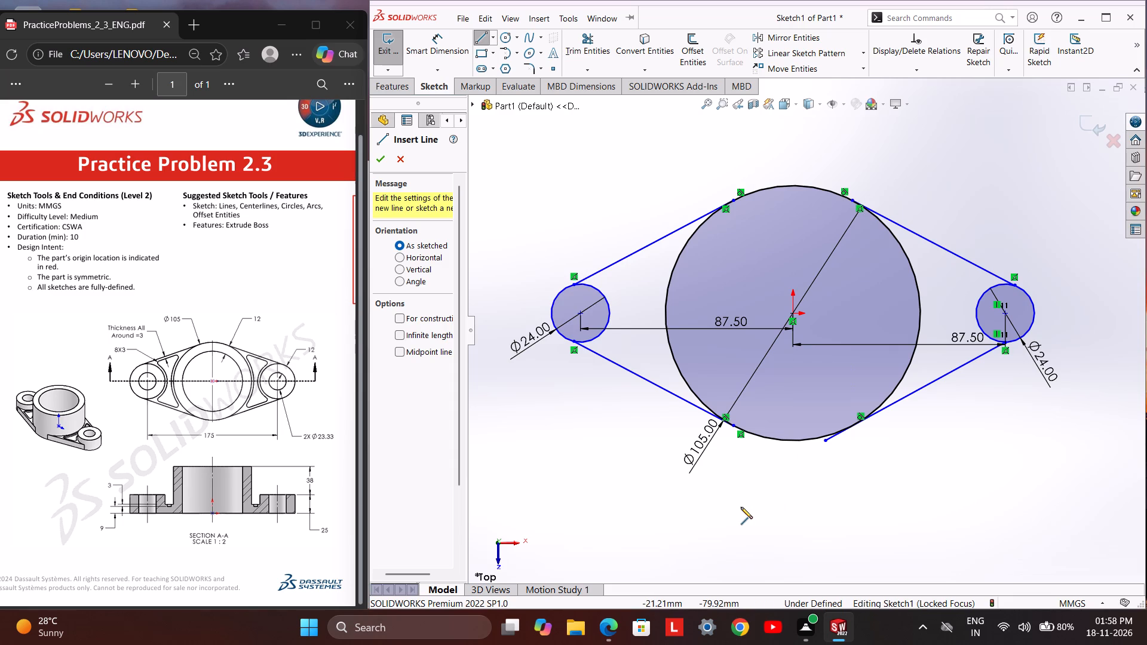
# Trim the end of the lower-right line that overshoots the central circle, using Trim to closest.
pyautogui.click(591, 53)
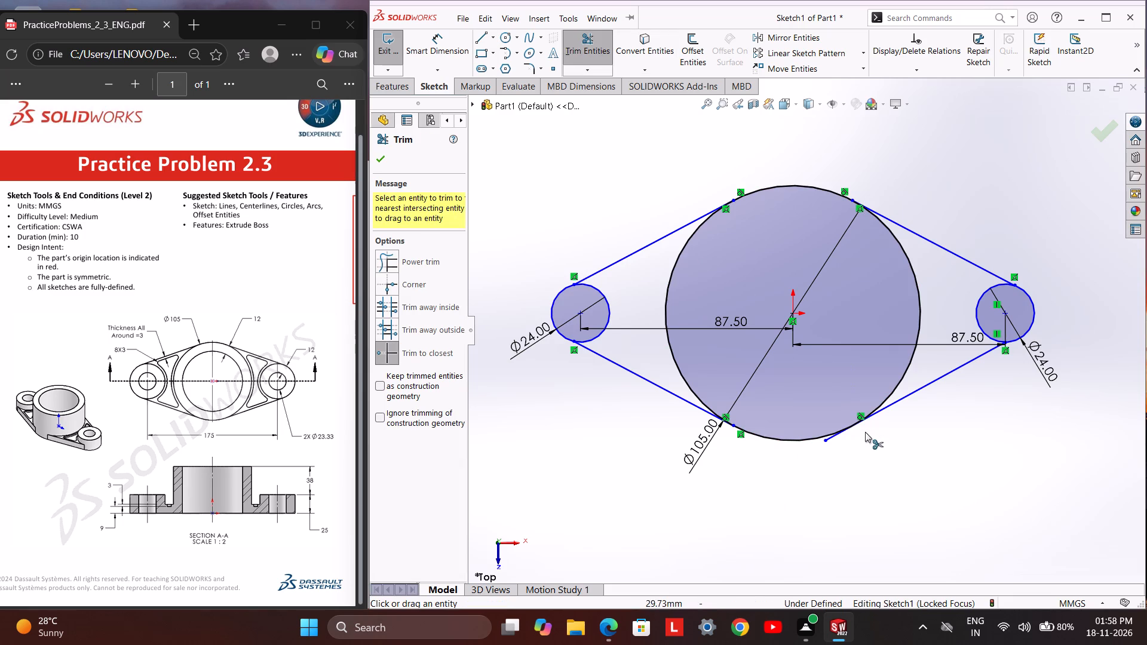
pyautogui.click(830, 436)
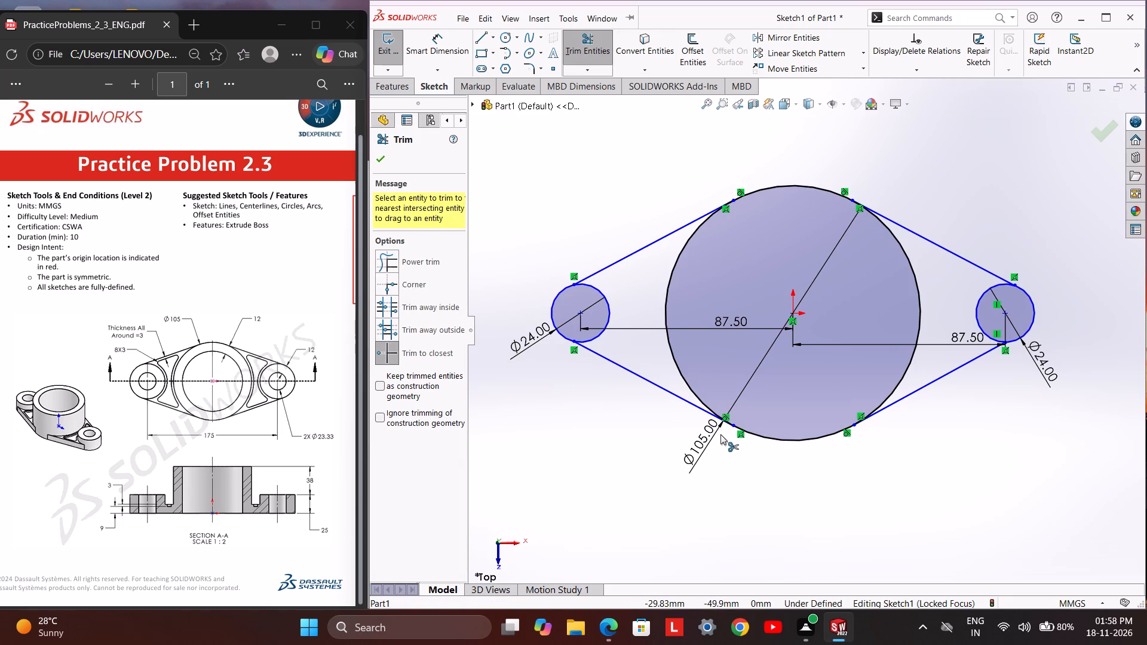
pyautogui.press('Escape')
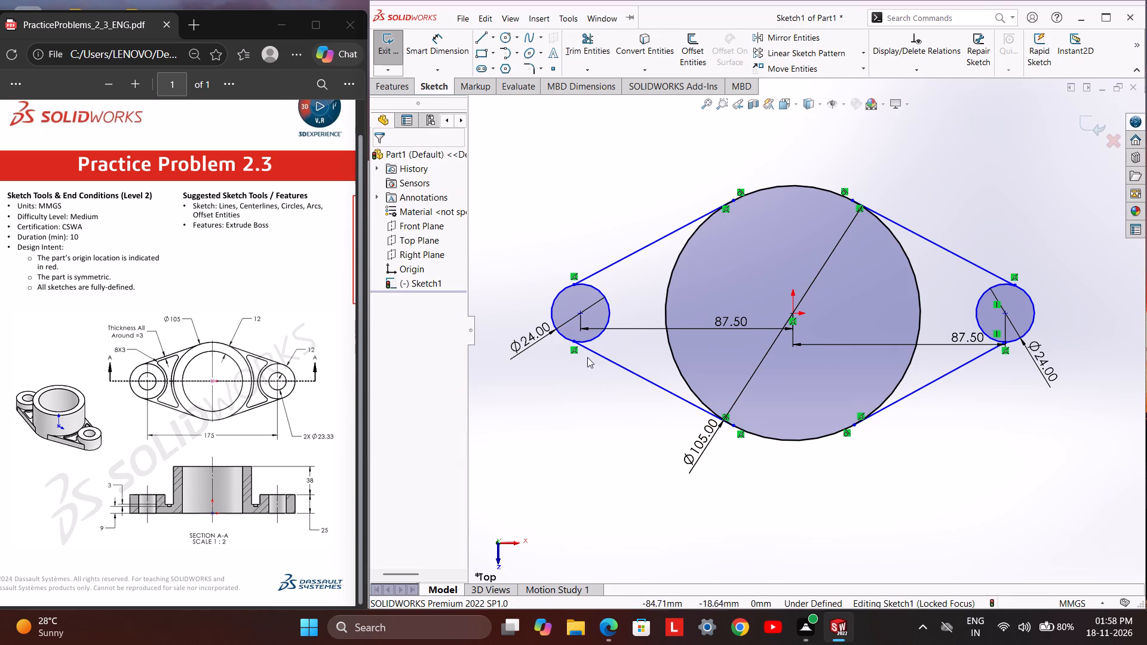
# Make the lower-left line tangent to the left small circle.
pyautogui.click(582, 348)
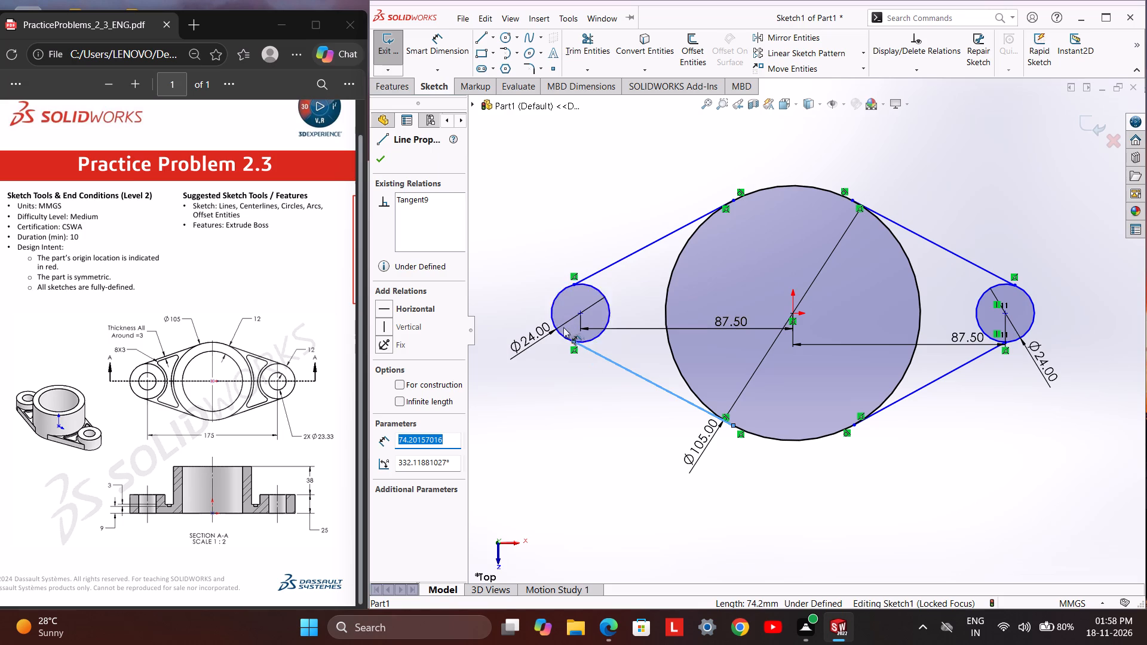
pyautogui.keyDown('ctrl'); pyautogui.click(560, 332); pyautogui.keyUp('ctrl')
pyautogui.rightClick(489, 365)
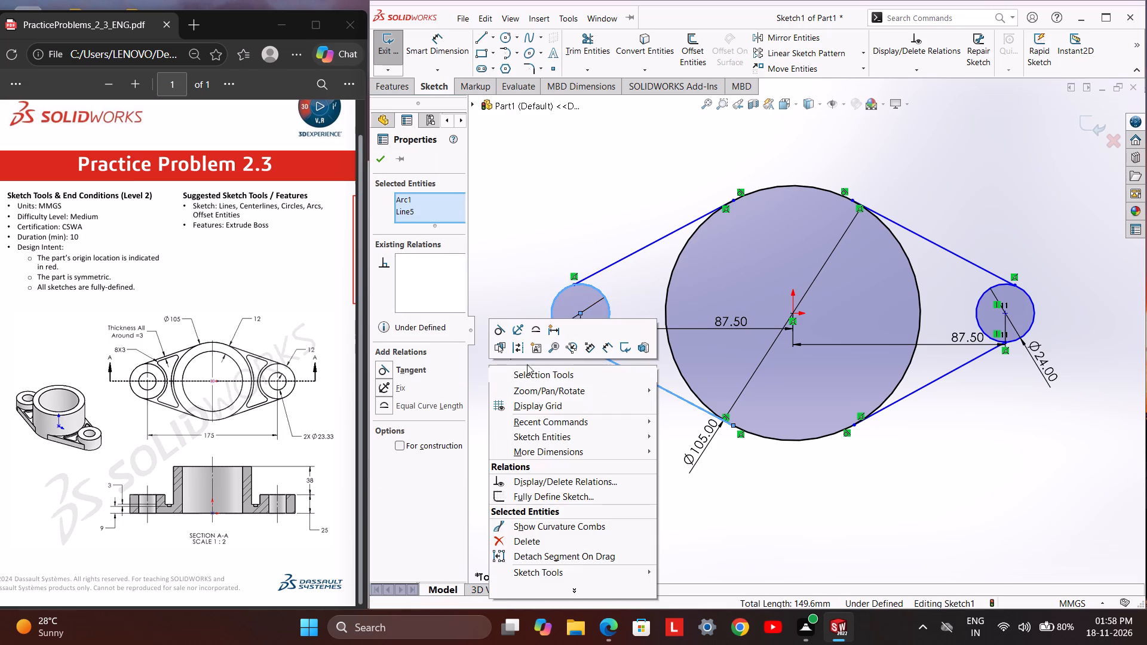
pyautogui.click(502, 332)
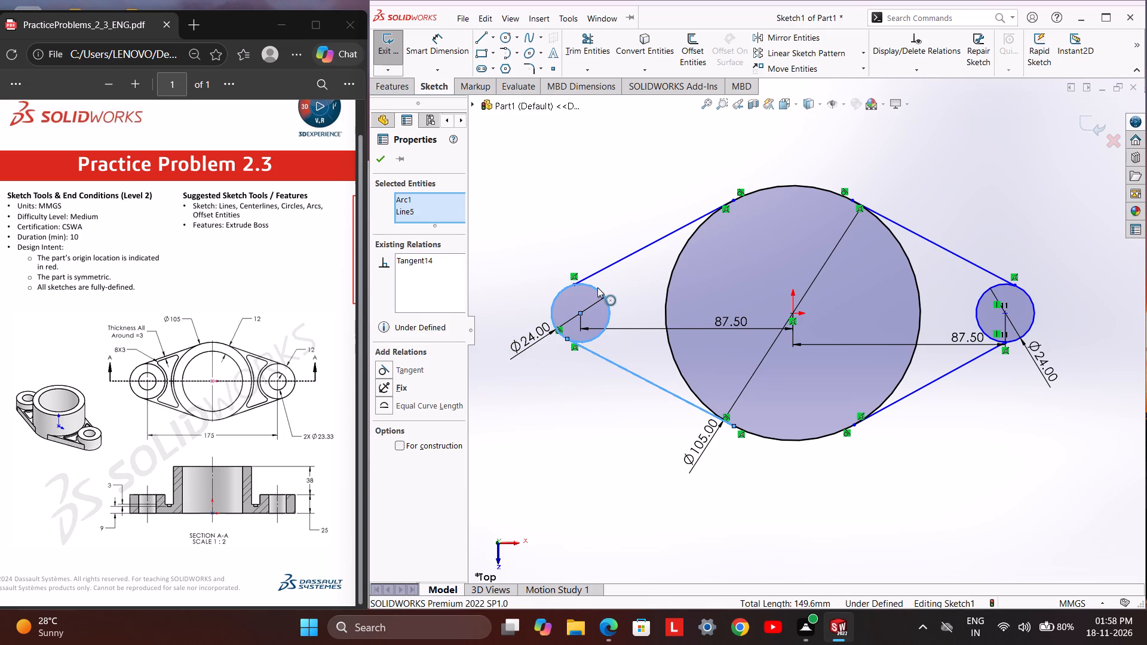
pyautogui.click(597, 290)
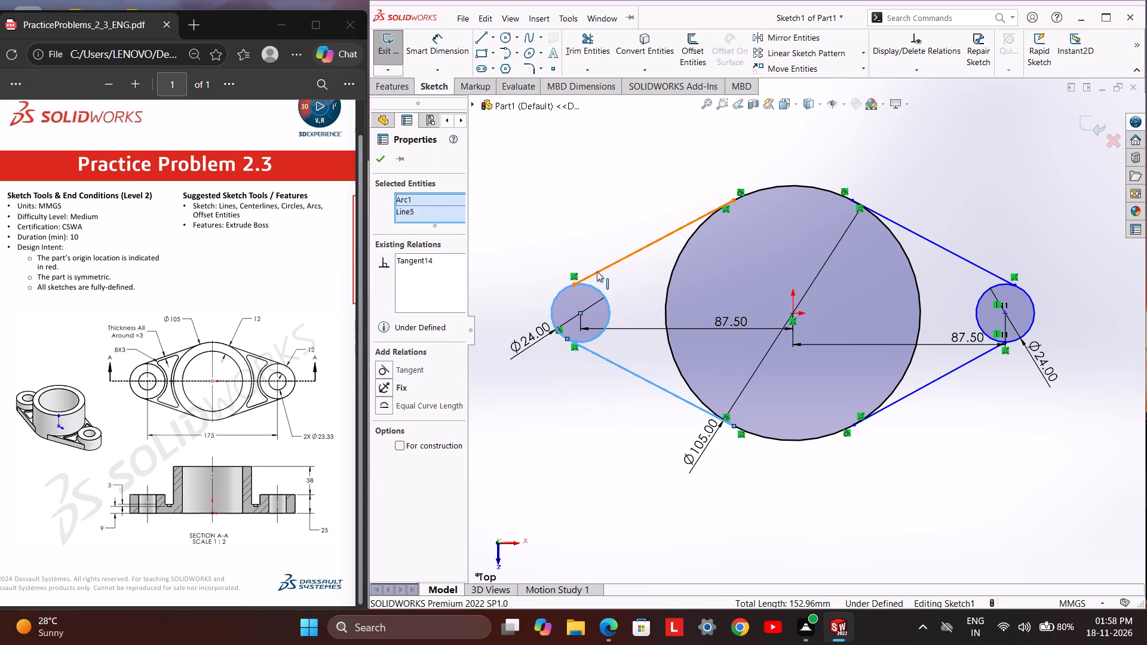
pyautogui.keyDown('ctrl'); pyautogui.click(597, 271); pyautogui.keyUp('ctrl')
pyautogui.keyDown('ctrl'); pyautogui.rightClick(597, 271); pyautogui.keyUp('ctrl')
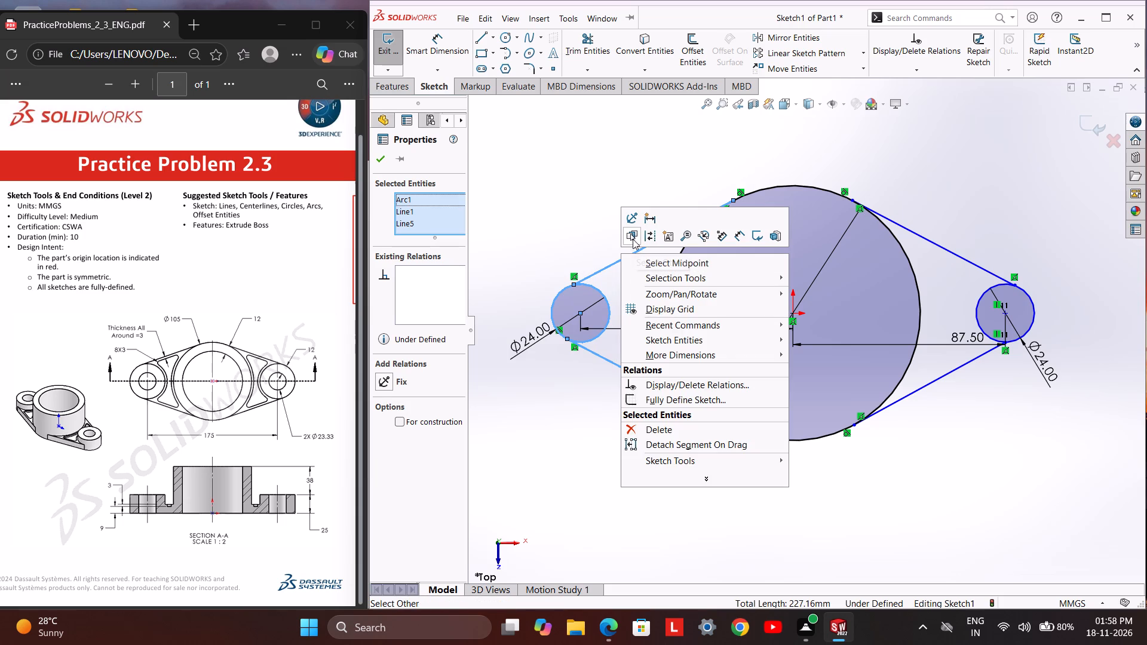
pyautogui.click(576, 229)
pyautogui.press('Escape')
# Make the upper-left line tangent to the left small circle.
pyautogui.click(595, 269)
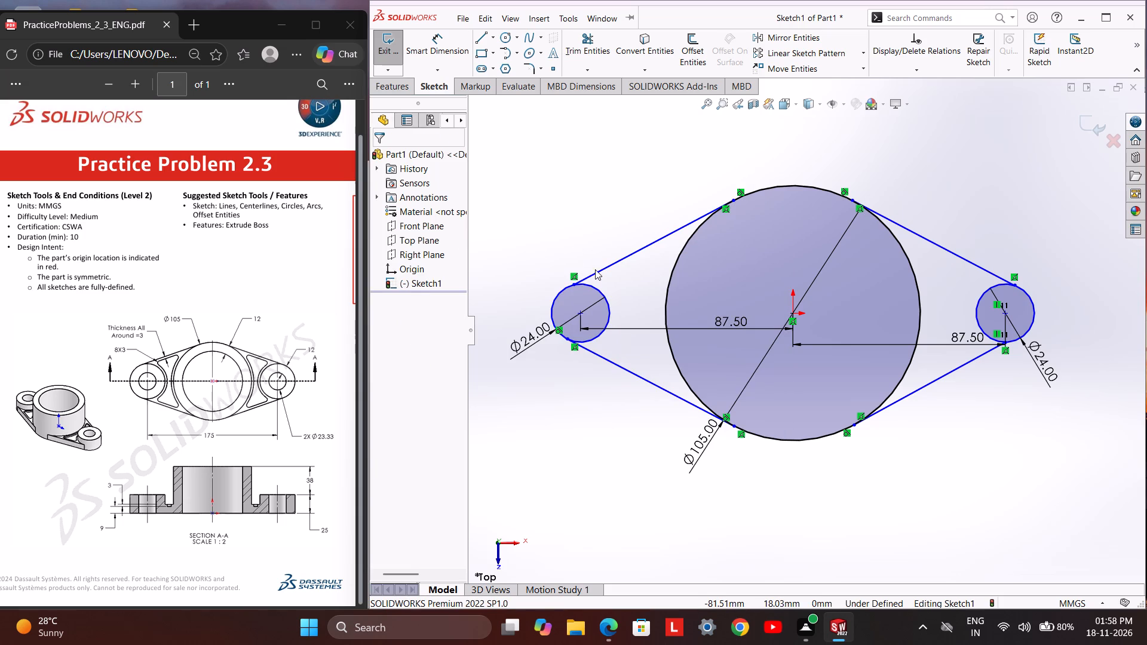
pyautogui.click(596, 272)
pyautogui.keyDown('ctrl'); pyautogui.click(588, 288); pyautogui.keyUp('ctrl')
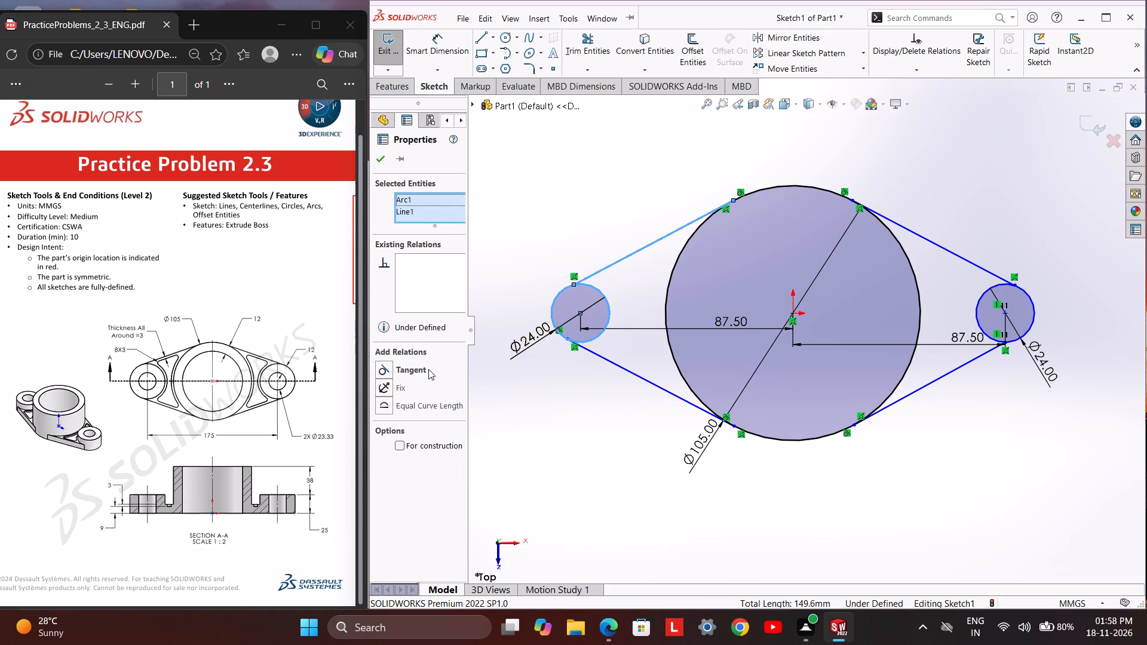
pyautogui.keyDown('ctrl'); pyautogui.click(428, 369); pyautogui.keyUp('ctrl')
pyautogui.click(415, 370)
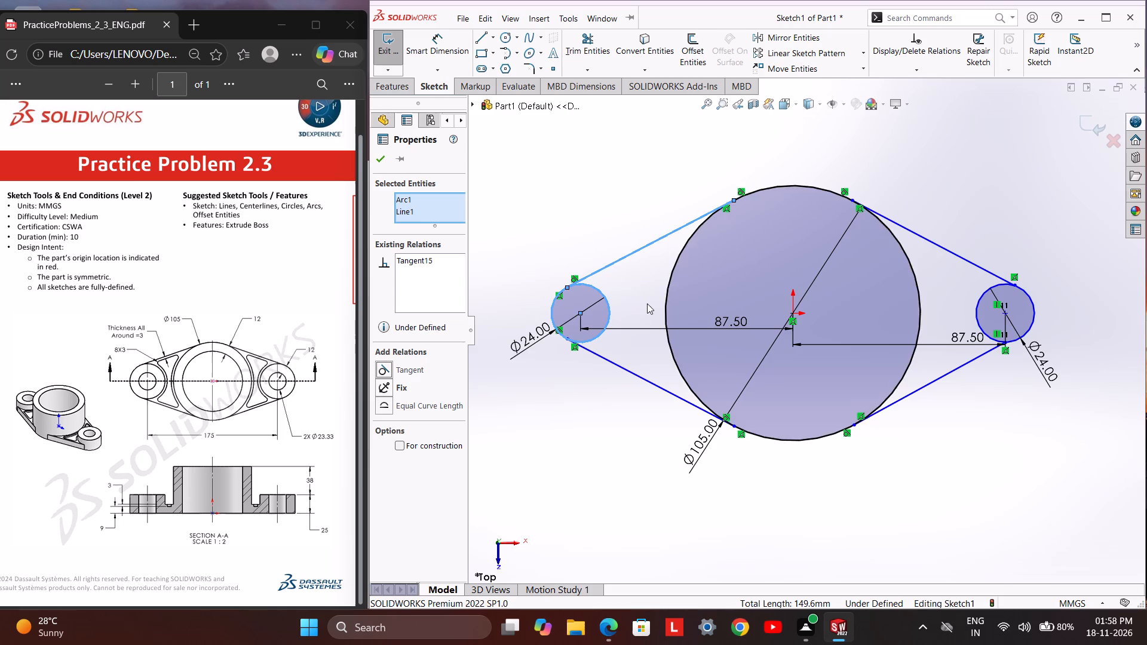
# Make the upper-right line tangent to the right small circle.
pyautogui.click(928, 238)
pyautogui.keyDown('ctrl'); pyautogui.click(984, 296); pyautogui.keyUp('ctrl')
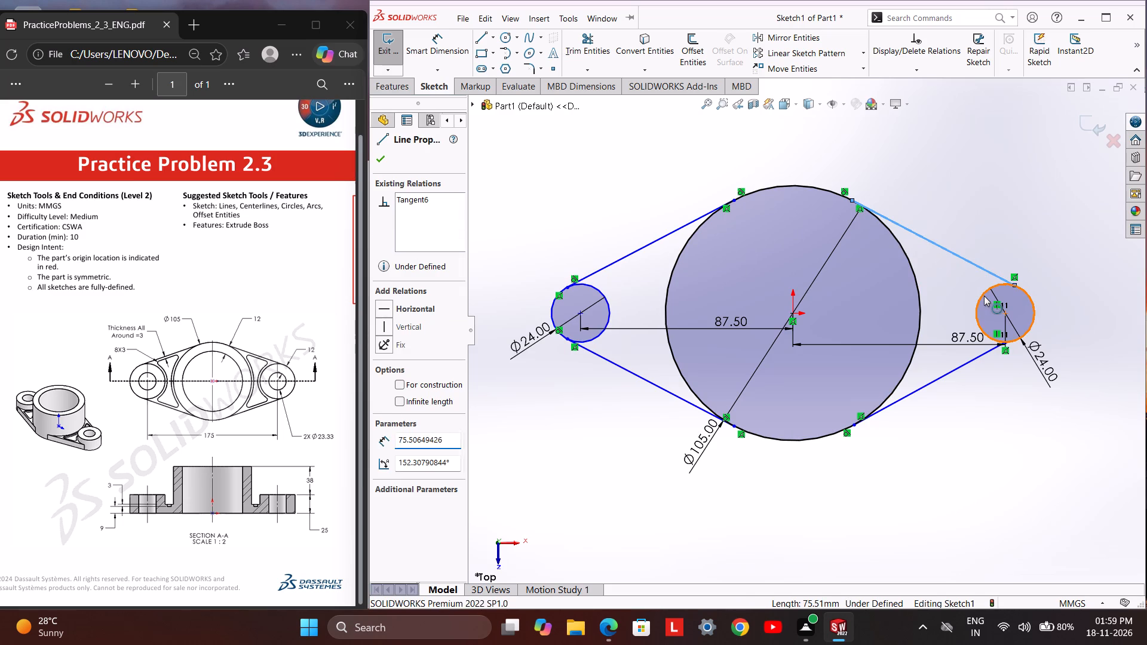
pyautogui.rightClick(984, 296)
pyautogui.click(983, 260)
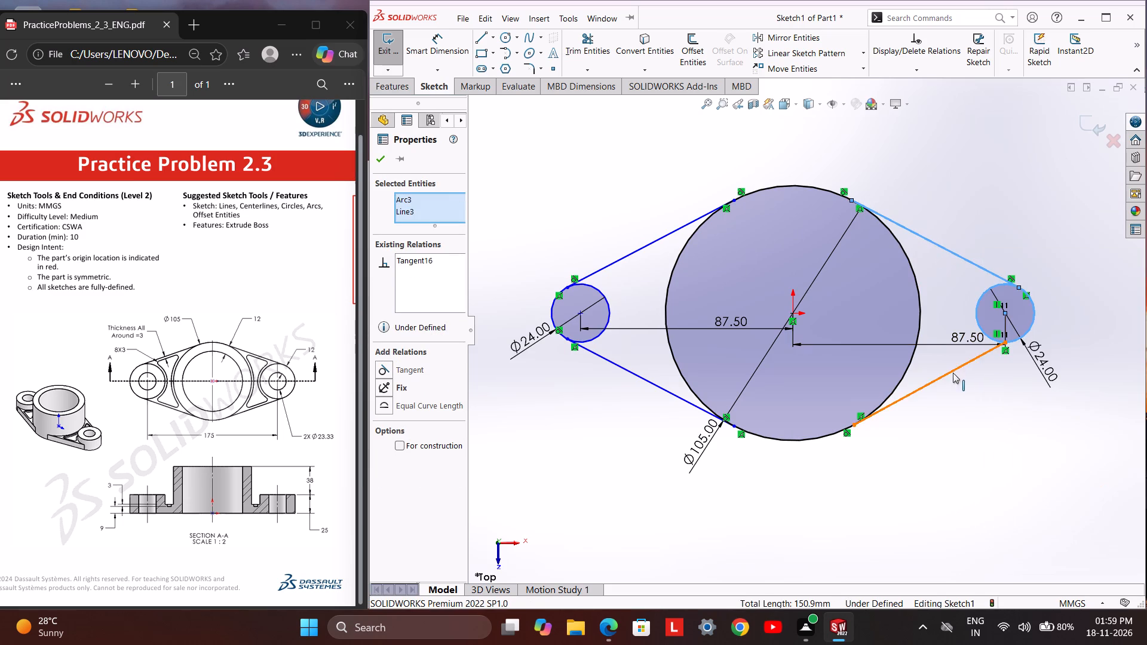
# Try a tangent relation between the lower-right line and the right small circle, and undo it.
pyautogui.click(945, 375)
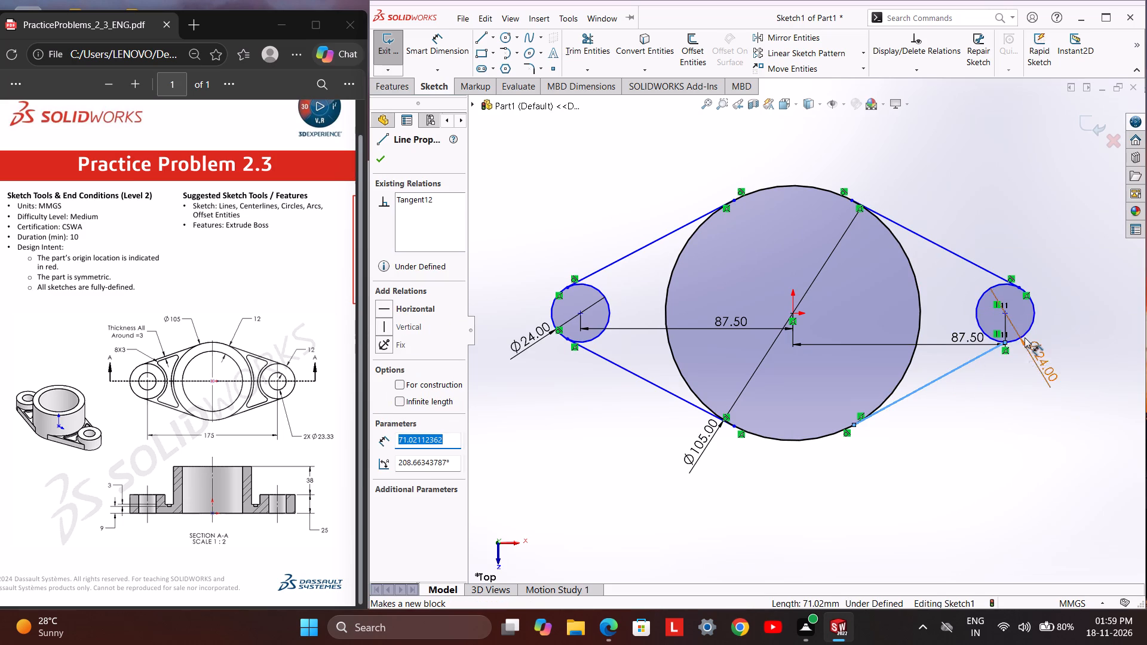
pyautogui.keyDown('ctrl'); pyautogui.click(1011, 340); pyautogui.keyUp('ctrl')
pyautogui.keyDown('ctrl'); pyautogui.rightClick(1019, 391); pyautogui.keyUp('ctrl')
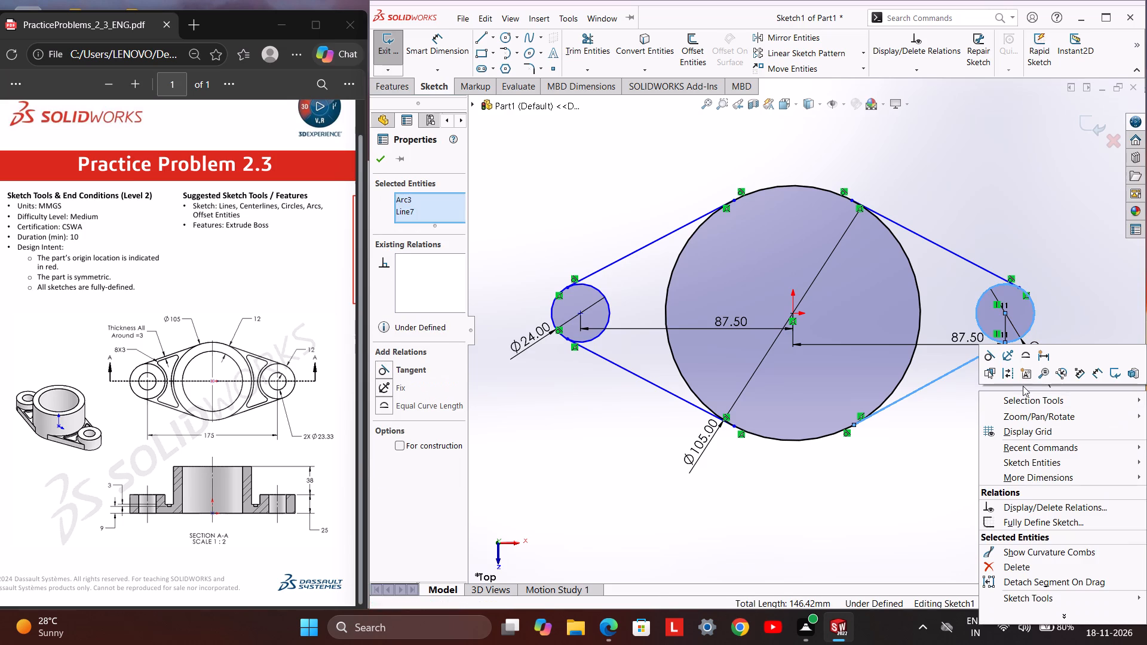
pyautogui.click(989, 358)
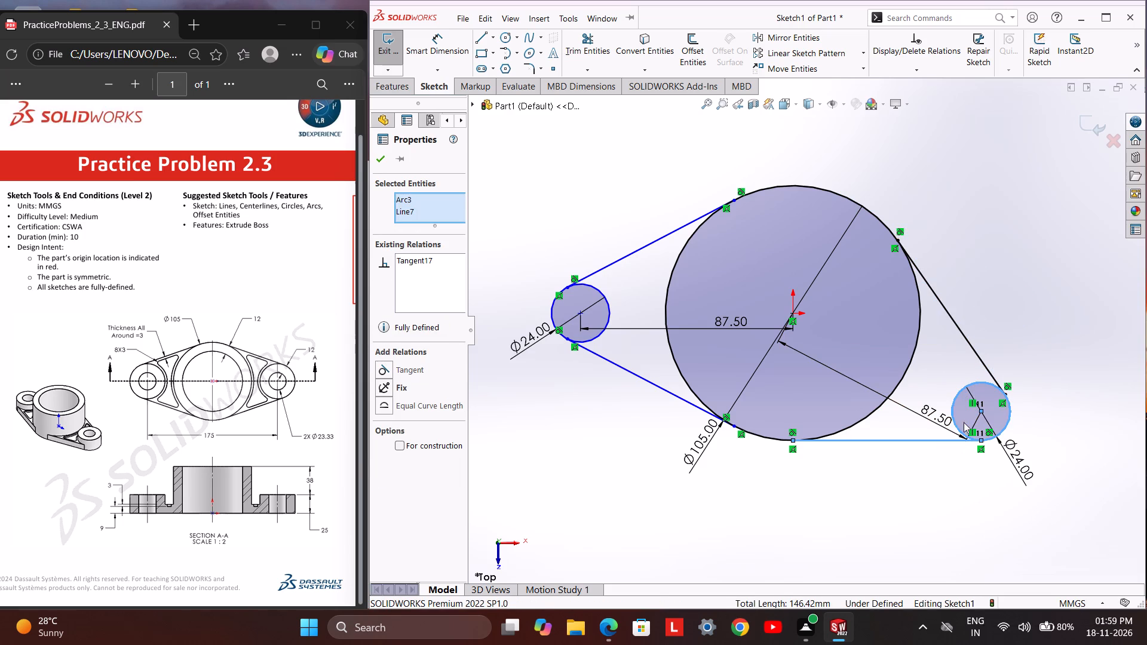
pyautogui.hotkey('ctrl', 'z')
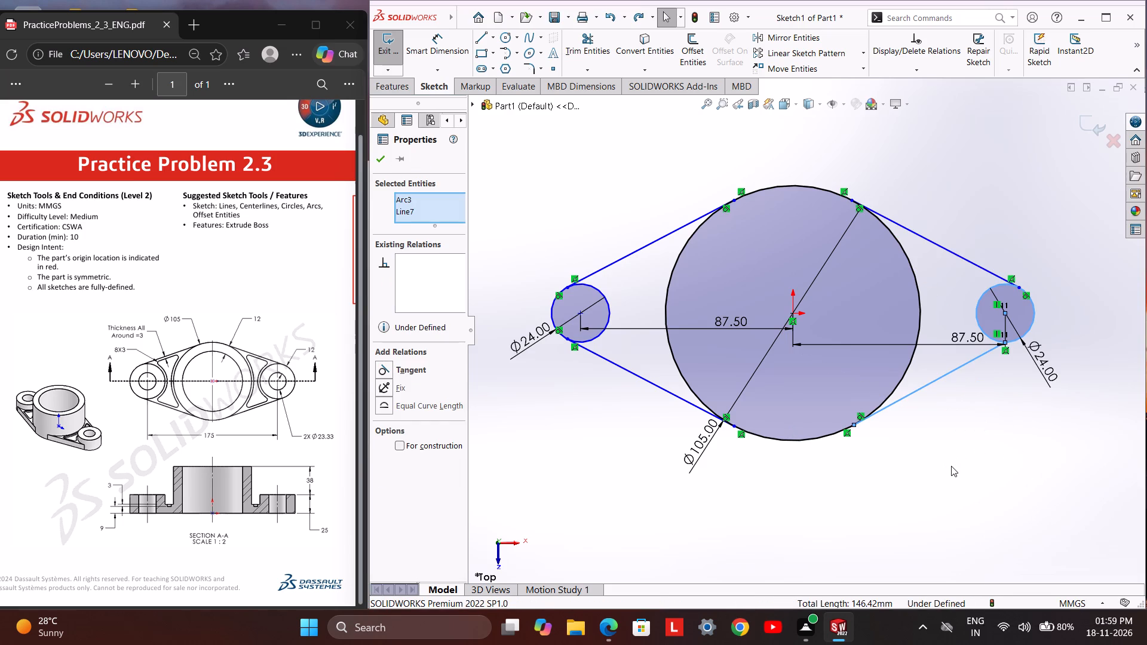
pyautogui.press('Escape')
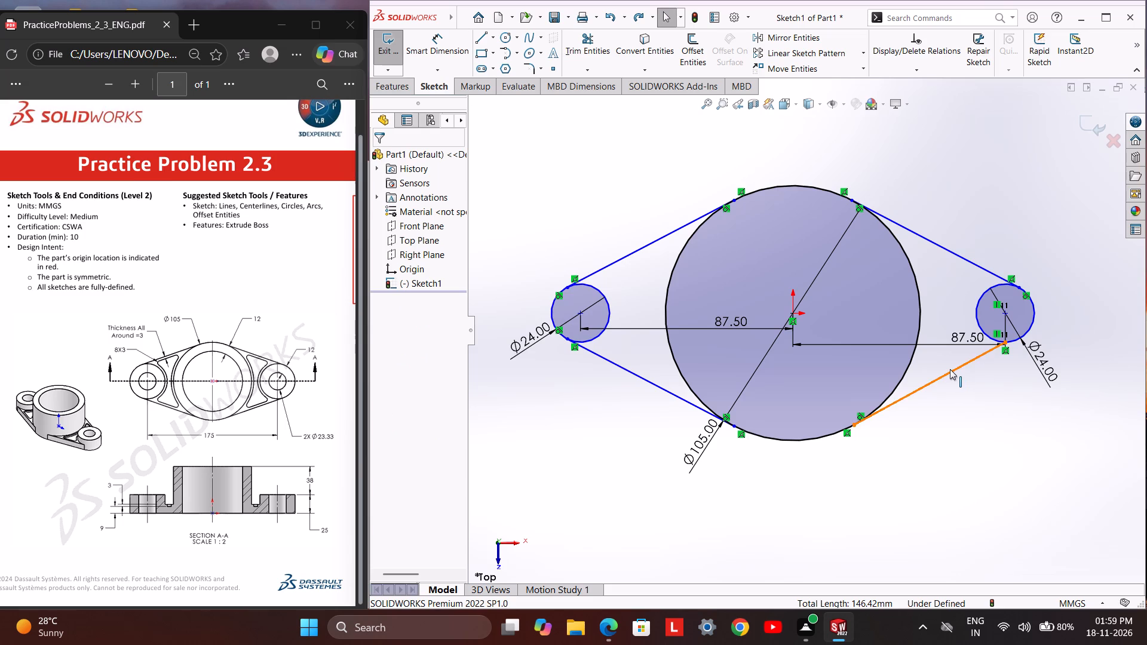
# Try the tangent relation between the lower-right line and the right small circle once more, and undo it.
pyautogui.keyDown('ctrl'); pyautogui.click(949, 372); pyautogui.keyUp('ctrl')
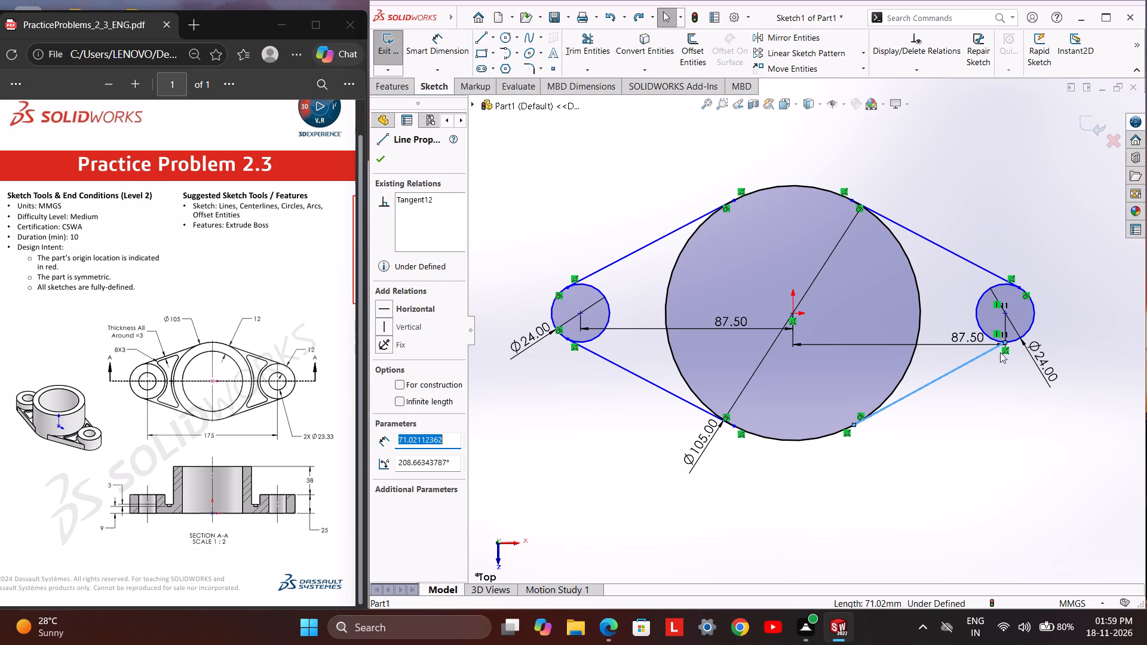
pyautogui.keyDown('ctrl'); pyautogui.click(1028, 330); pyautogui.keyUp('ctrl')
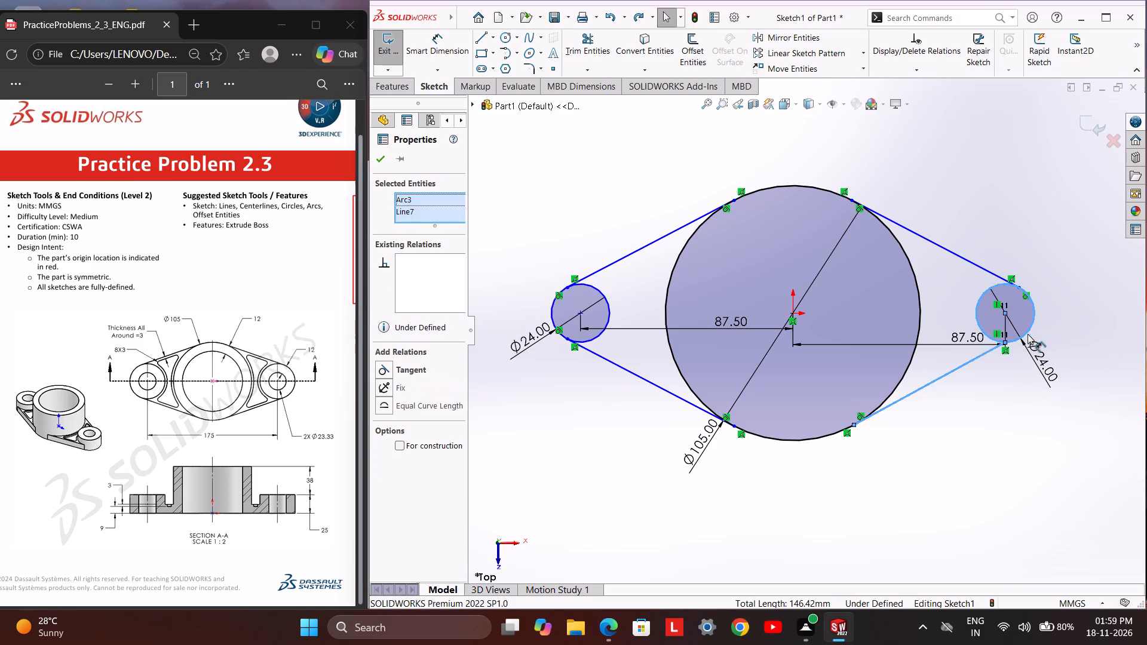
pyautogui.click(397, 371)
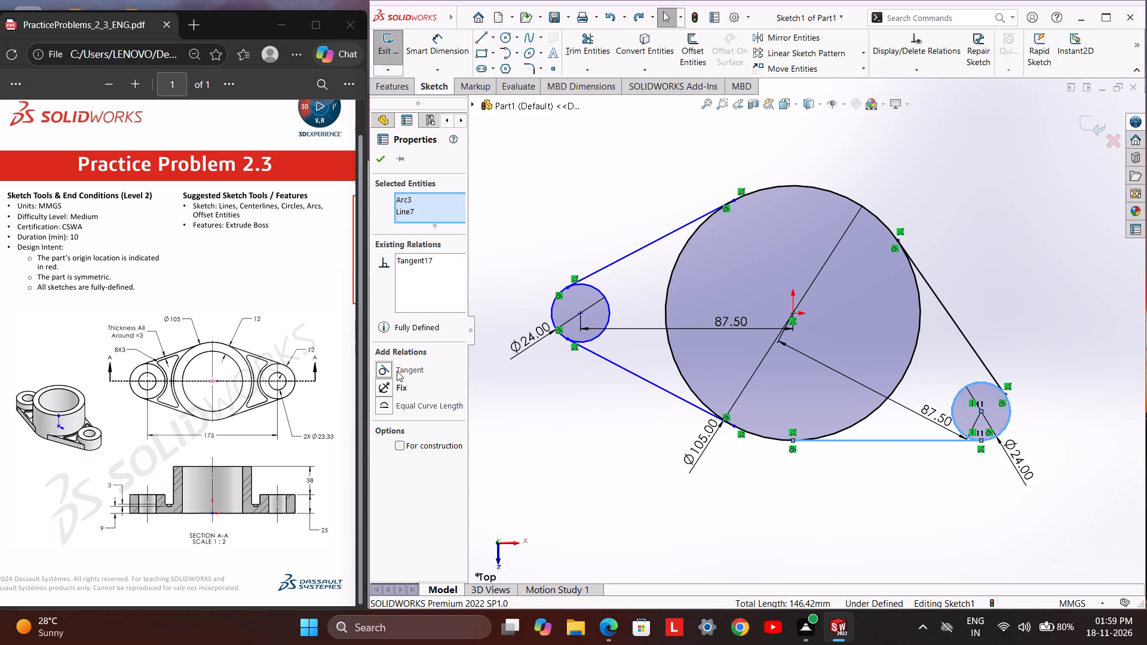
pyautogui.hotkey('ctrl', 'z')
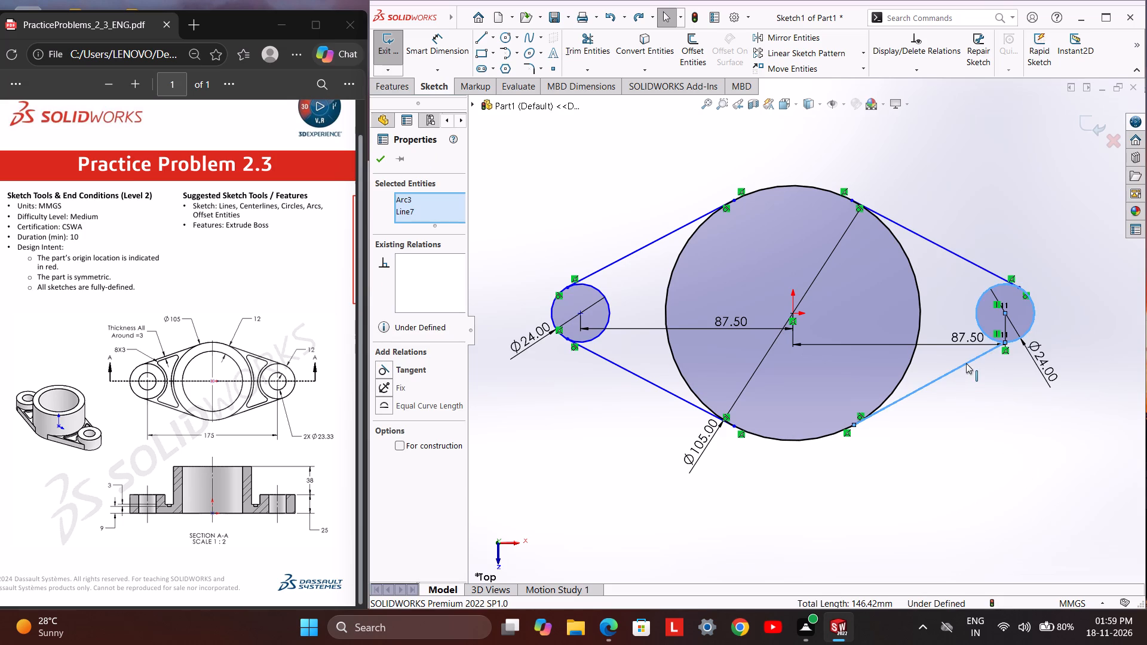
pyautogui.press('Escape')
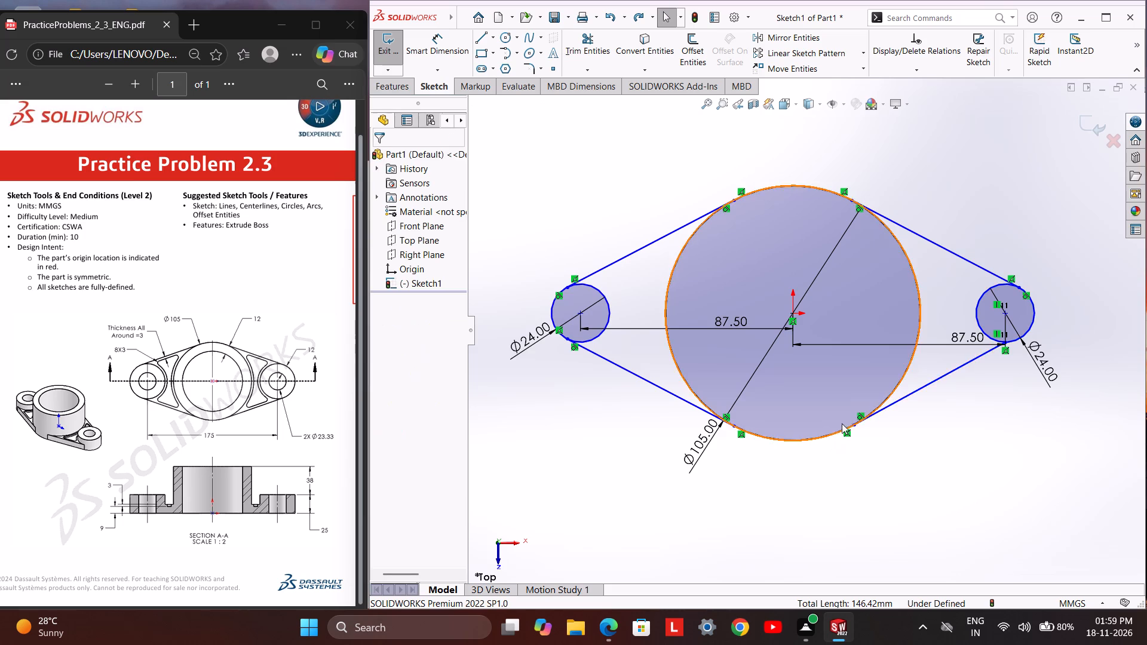
# Delete the lower-right line between the central circle and the right small circle.
pyautogui.click(898, 400)
pyautogui.rightClick(898, 400)
pyautogui.click(918, 577)
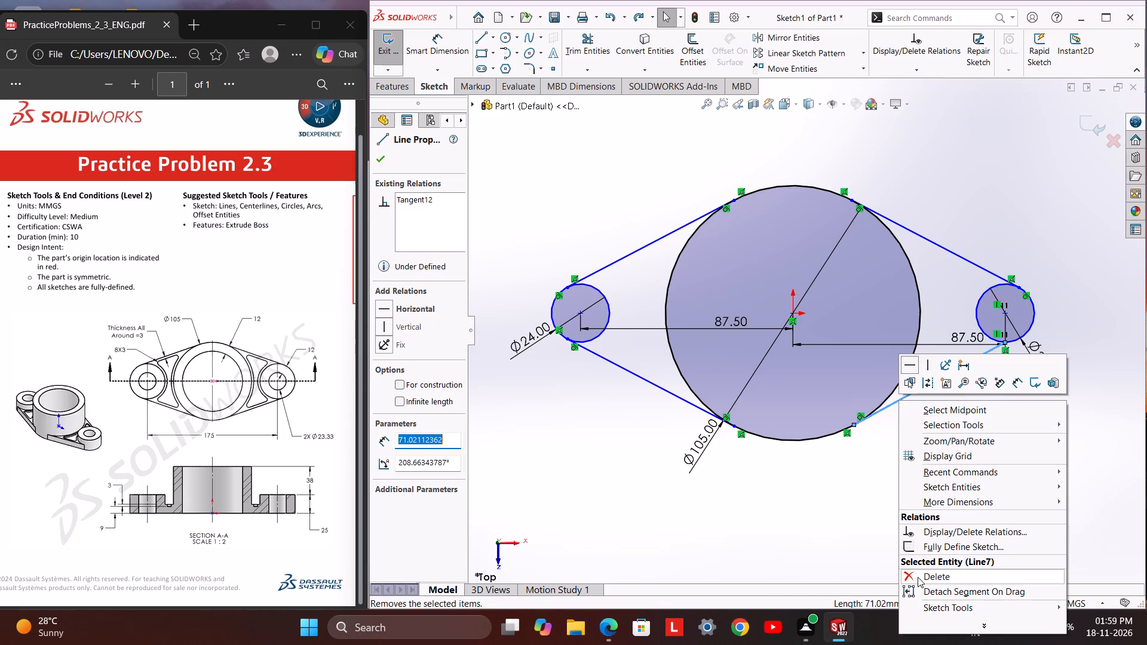
# Sketch a line about 76 mm long from the bottom of the right small circle to the central circle's lower side.
pyautogui.click(487, 42)
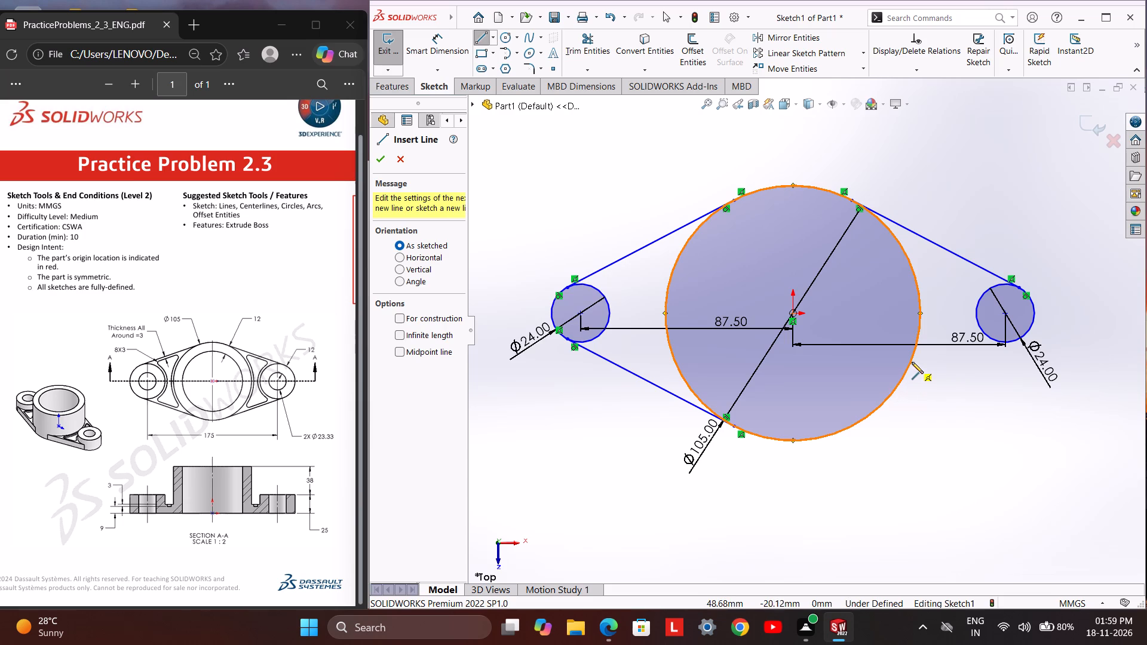
pyautogui.click(1008, 343)
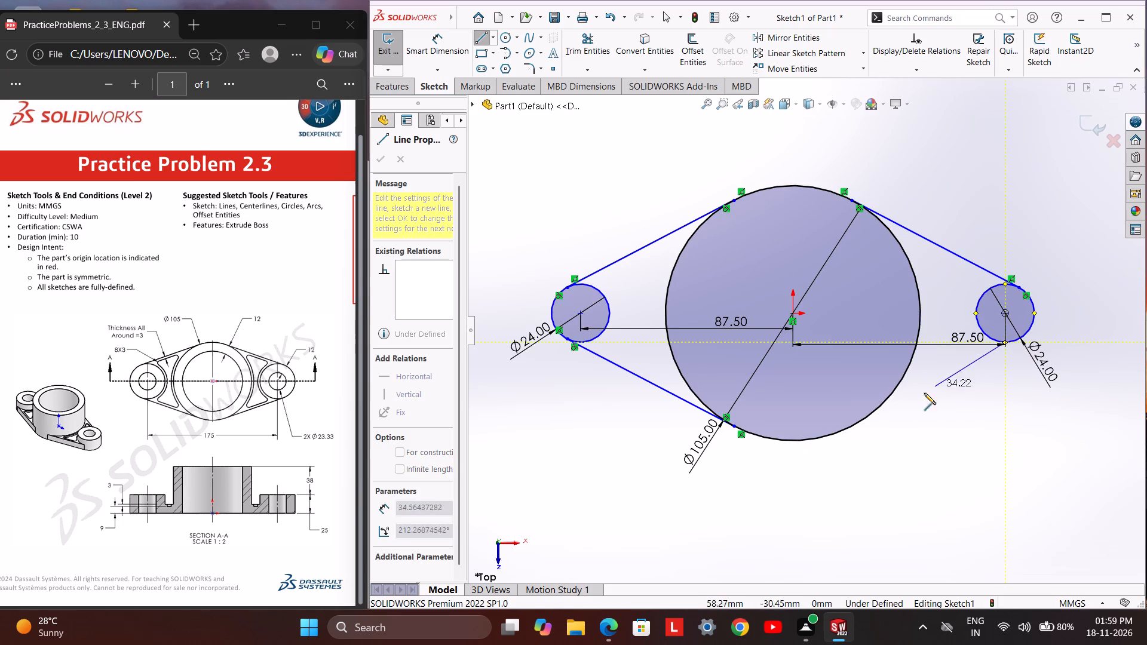
pyautogui.click(844, 429)
pyautogui.press('Escape')
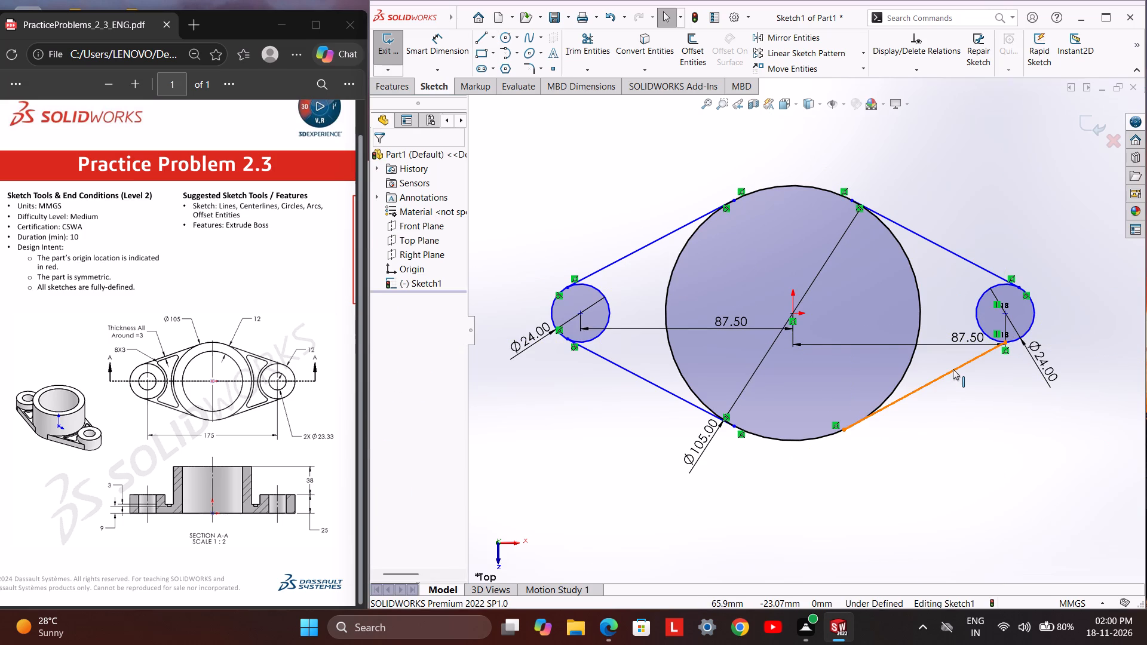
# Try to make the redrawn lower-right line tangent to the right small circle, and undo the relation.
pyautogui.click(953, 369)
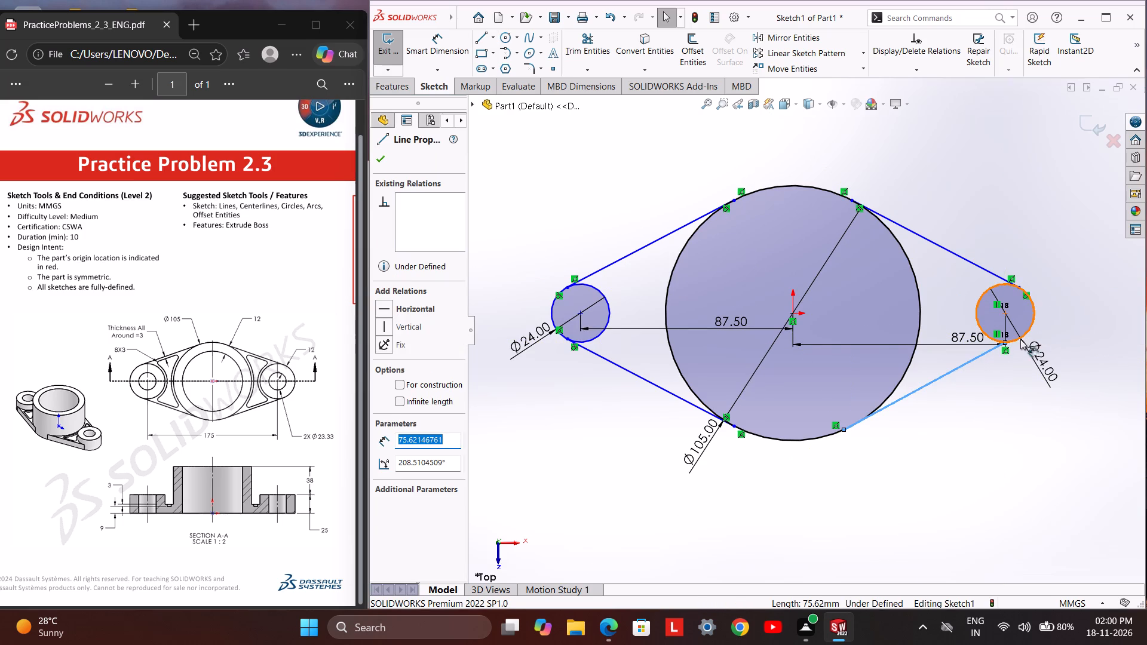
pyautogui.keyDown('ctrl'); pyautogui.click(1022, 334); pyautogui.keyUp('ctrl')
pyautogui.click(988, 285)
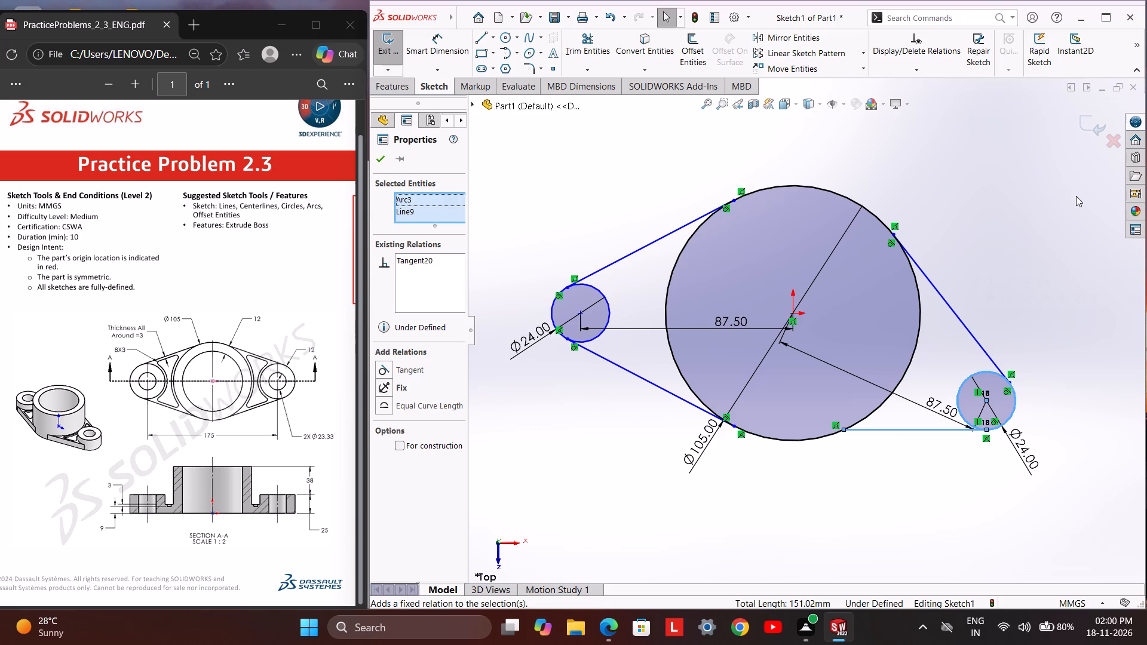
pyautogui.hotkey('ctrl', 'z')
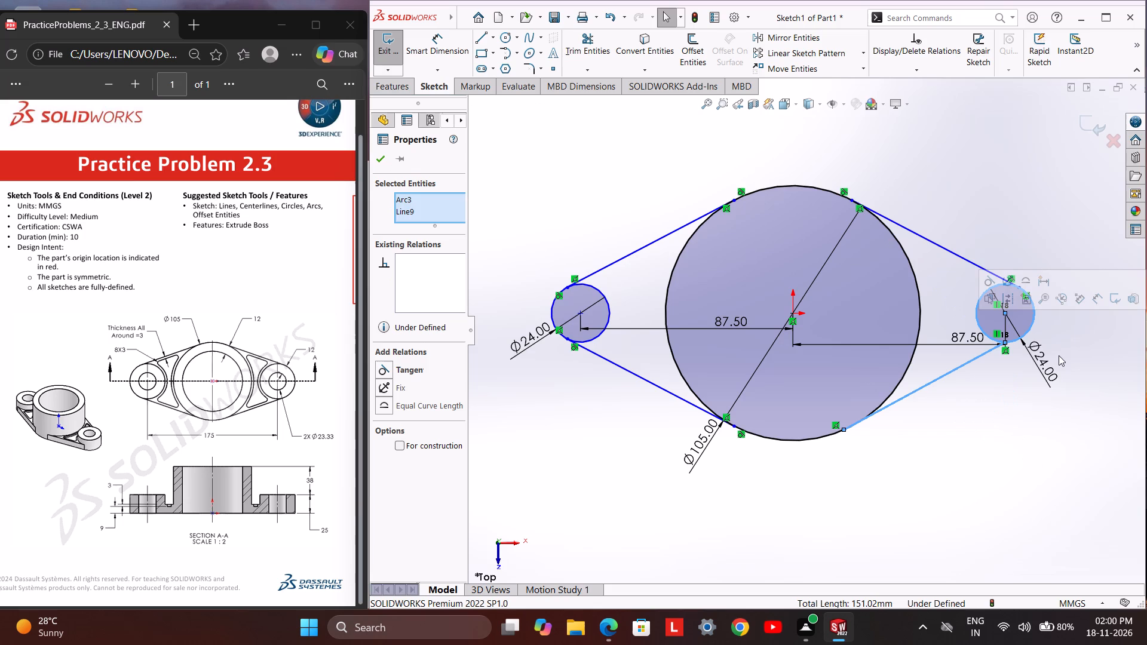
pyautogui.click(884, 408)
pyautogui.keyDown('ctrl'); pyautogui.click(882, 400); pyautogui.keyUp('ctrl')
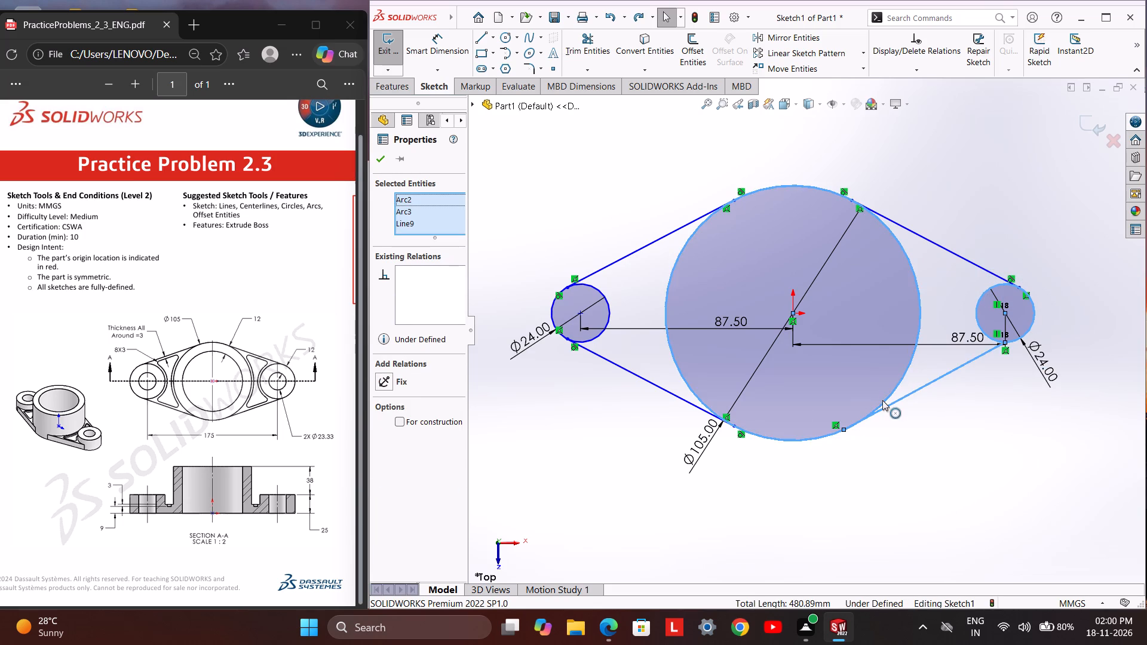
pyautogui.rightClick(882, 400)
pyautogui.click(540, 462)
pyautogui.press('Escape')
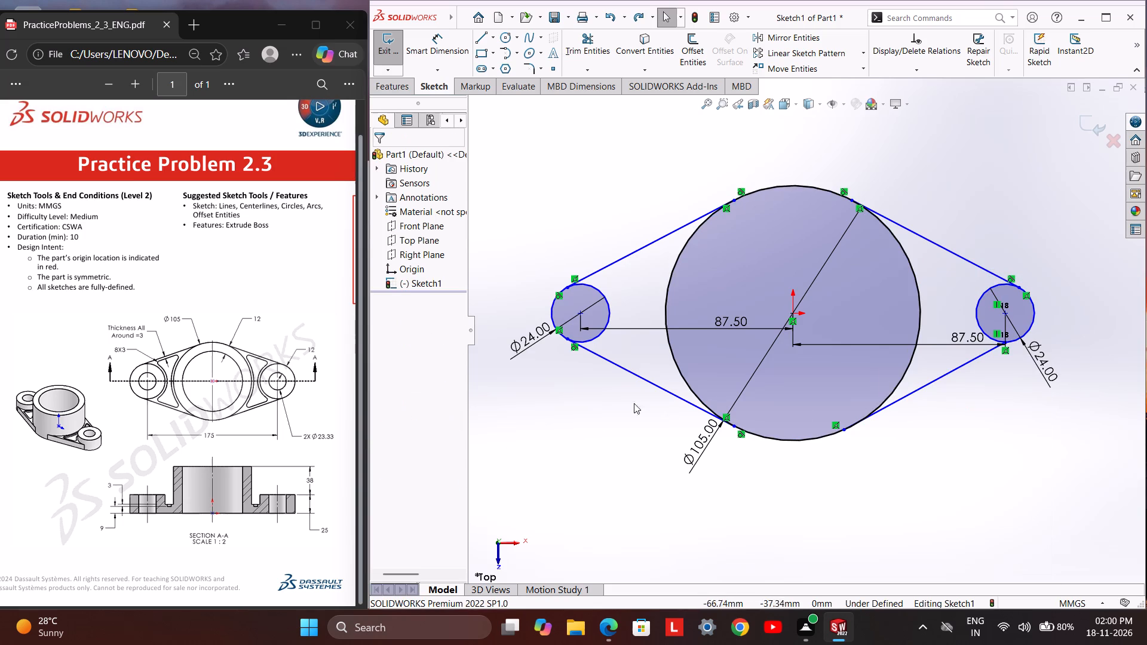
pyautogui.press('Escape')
# Make the redrawn lower-right line tangent to the central circle.
pyautogui.click(907, 395)
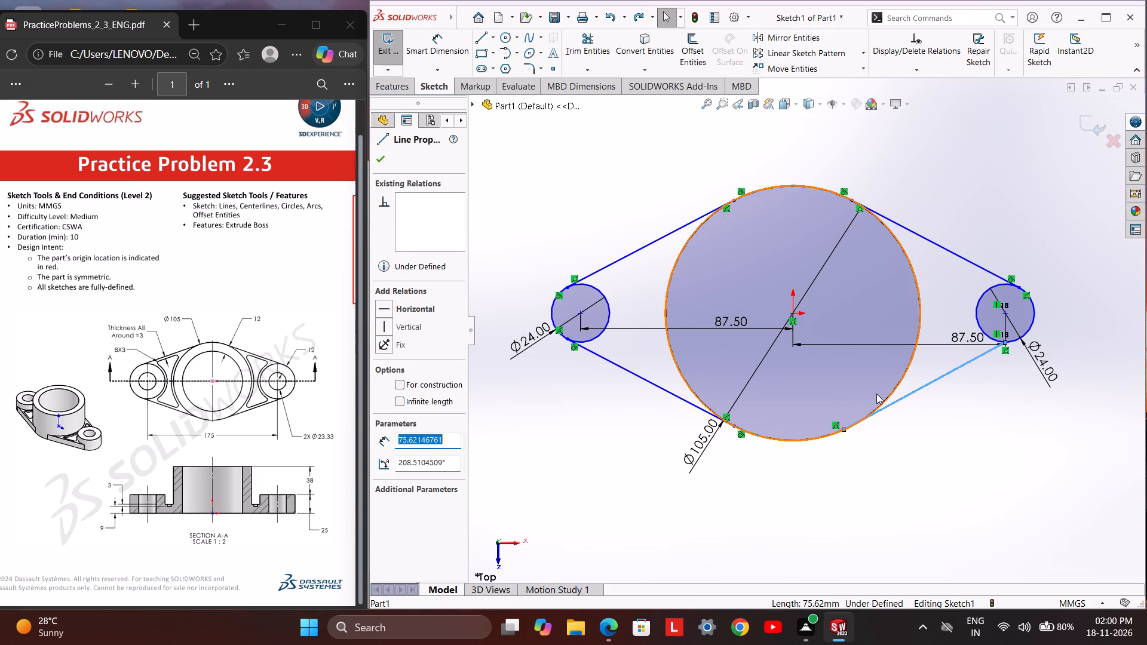
pyautogui.keyDown('ctrl'); pyautogui.click(892, 392); pyautogui.keyUp('ctrl')
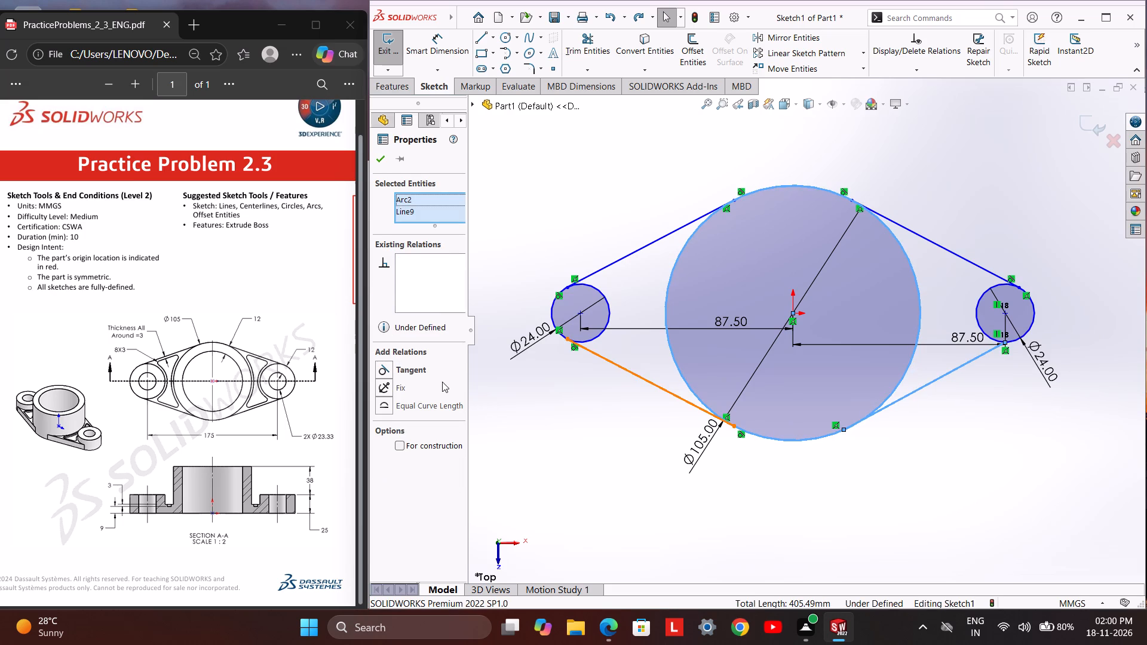
pyautogui.click(419, 370)
pyautogui.click(906, 493)
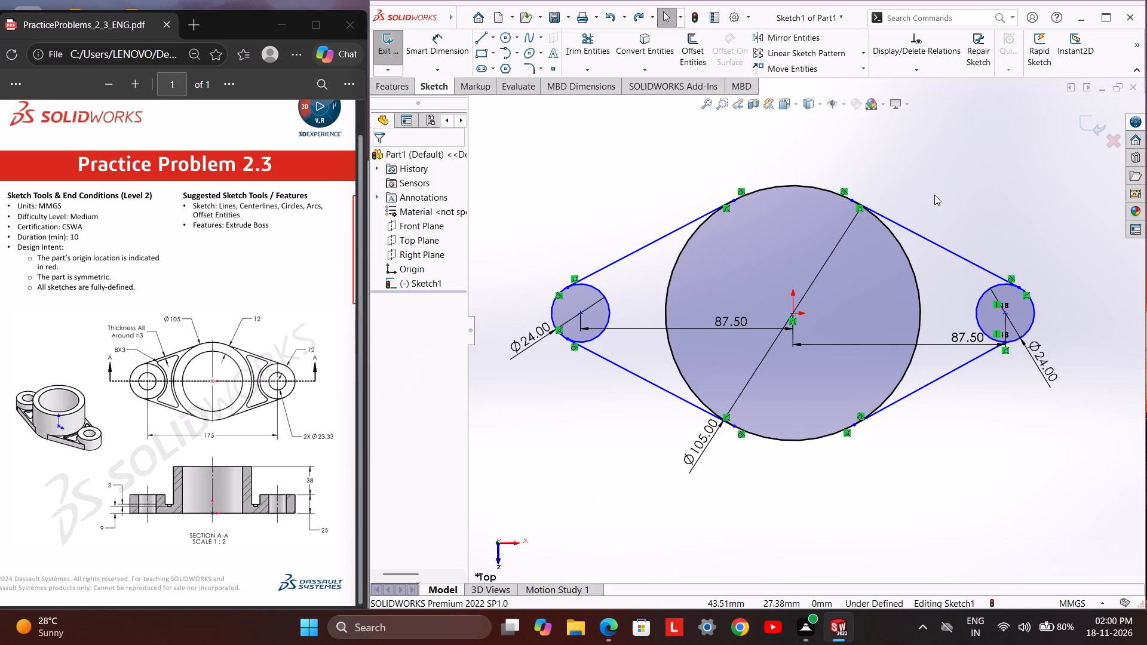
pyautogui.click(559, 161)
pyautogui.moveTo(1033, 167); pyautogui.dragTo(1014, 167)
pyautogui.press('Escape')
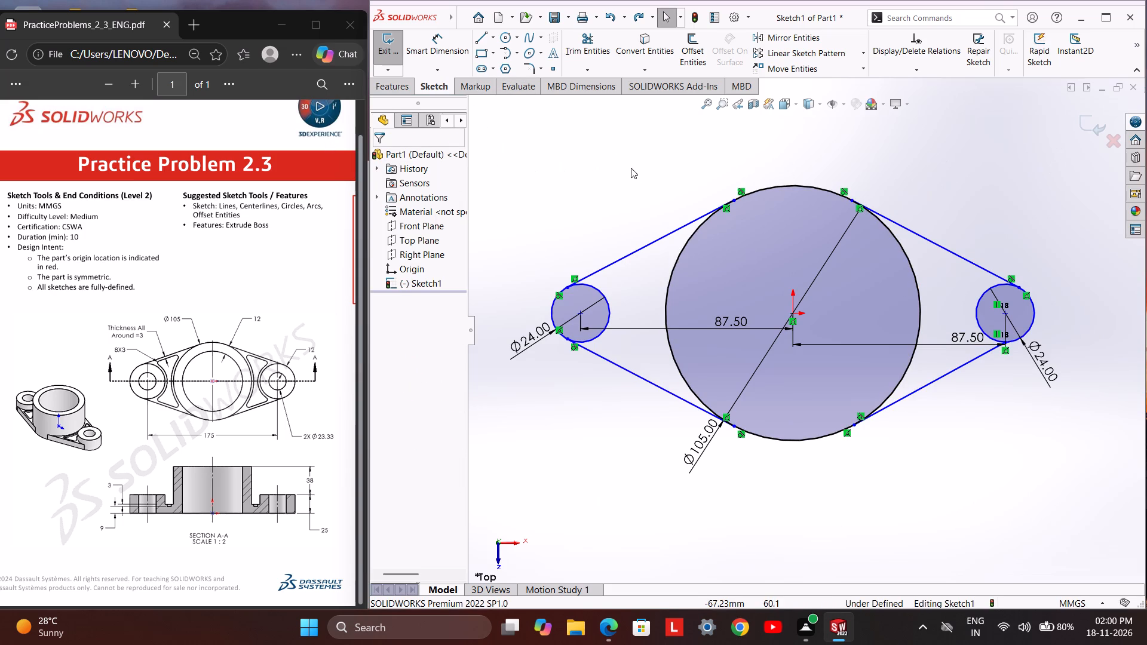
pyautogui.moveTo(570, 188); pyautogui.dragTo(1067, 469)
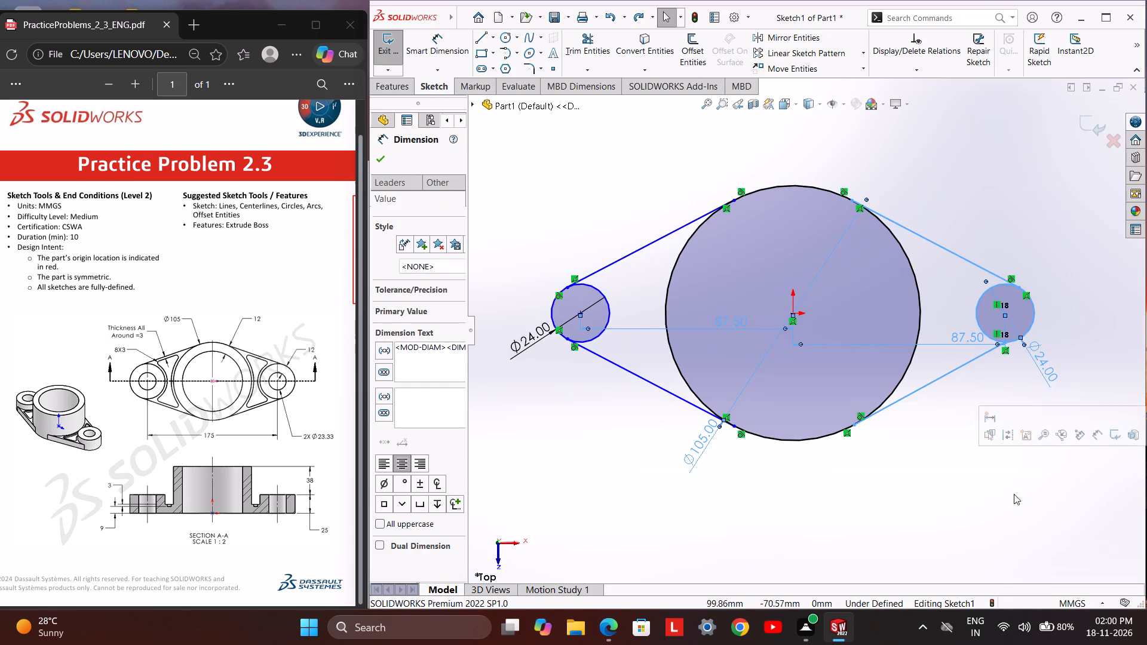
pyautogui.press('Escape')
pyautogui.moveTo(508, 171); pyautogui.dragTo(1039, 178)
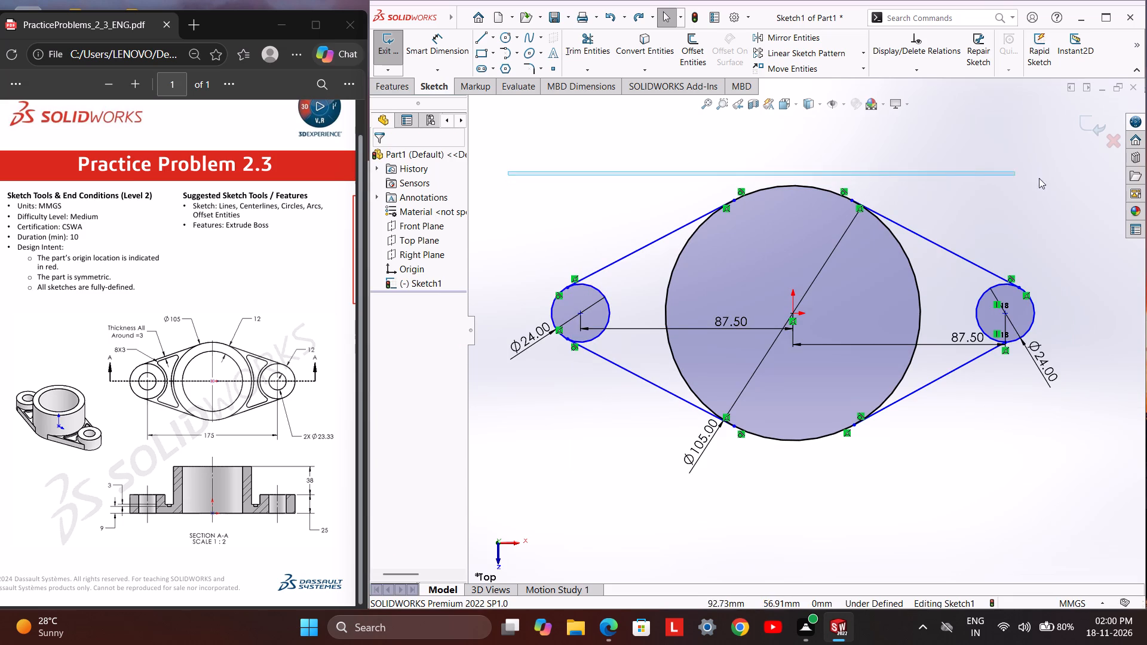
# Fully define the base sketch automatically, applying relations and dimensions to all entities in the sketch.
pyautogui.moveTo(1039, 178); pyautogui.dragTo(1111, 505)
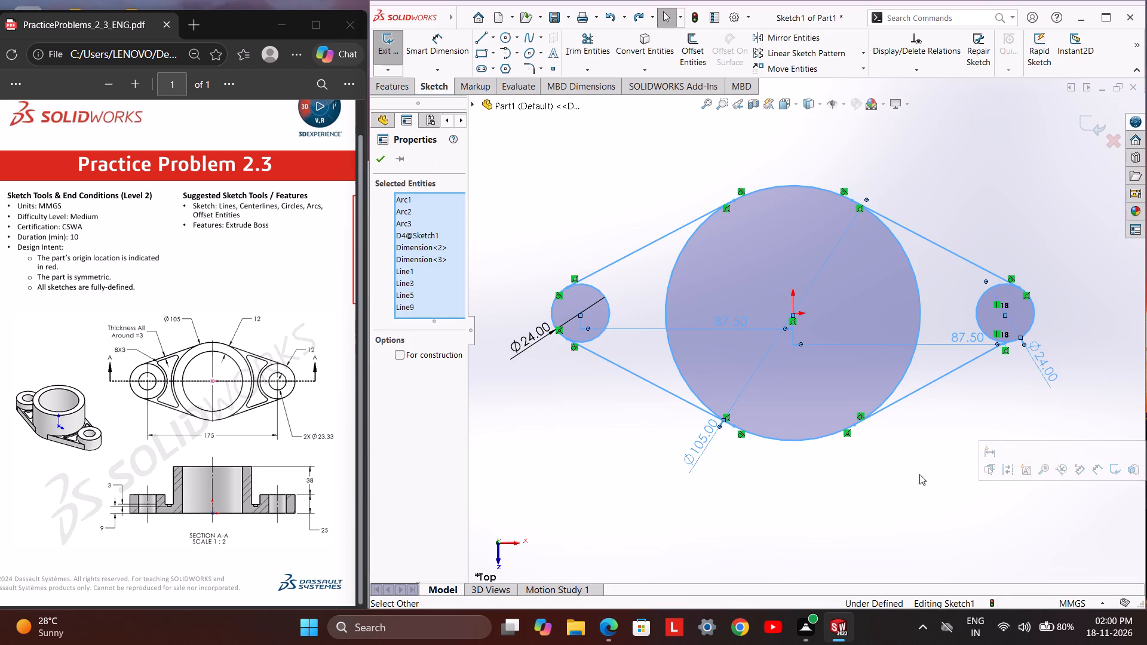
pyautogui.rightClick(904, 474)
pyautogui.click(949, 538)
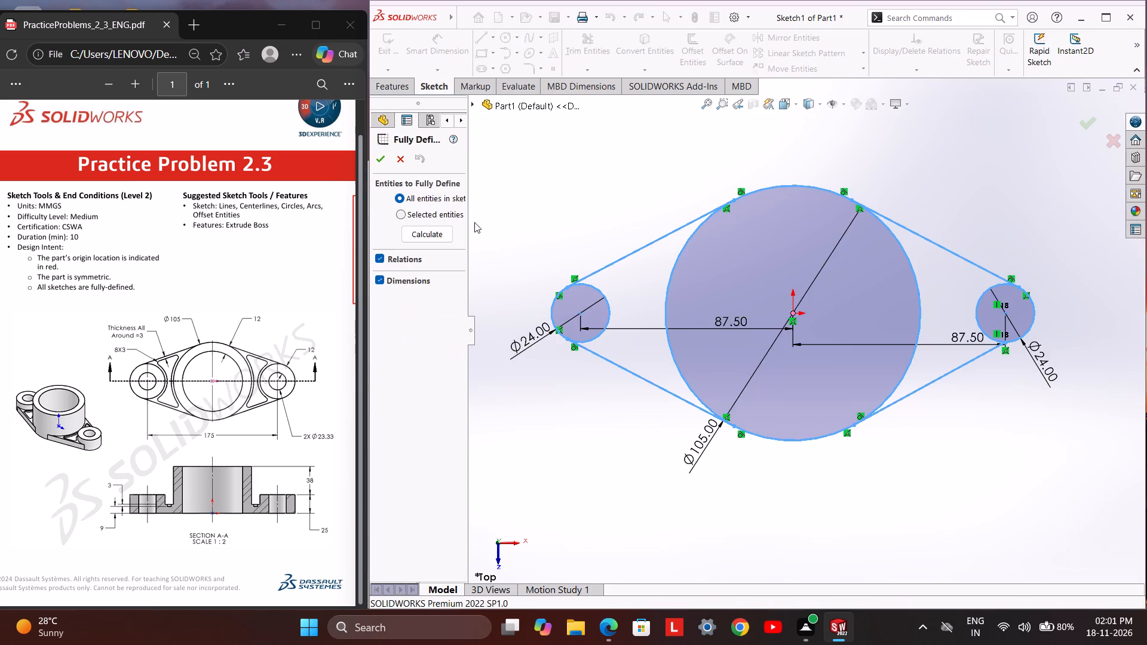
pyautogui.click(440, 200)
pyautogui.click(383, 160)
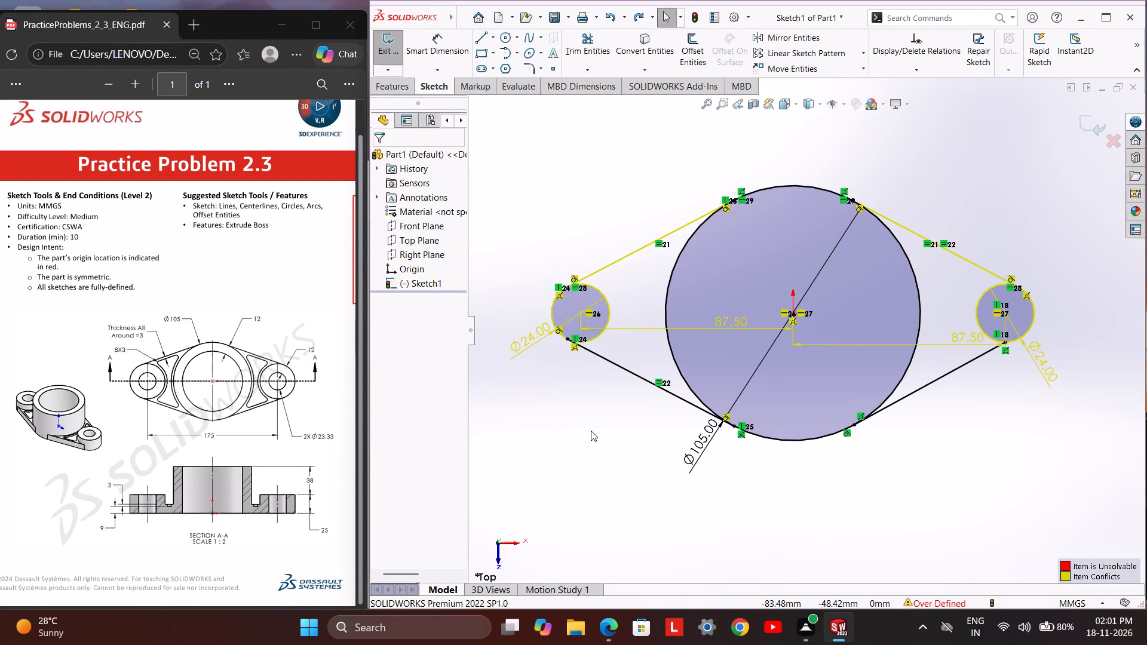
# Delete the left small circle's 87.50 mm centre-distance dimension and its 24 mm diameter dimension.
pyautogui.click(591, 431)
pyautogui.press('Escape')
pyautogui.click(649, 325)
pyautogui.rightClick(649, 325)
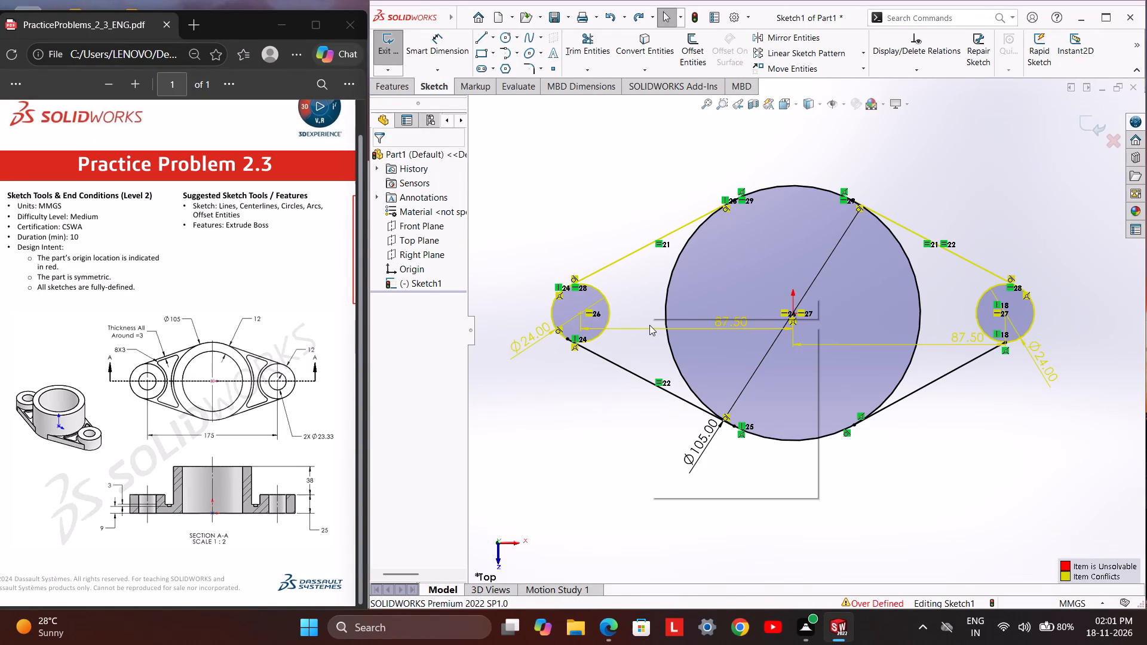
pyautogui.press('Escape')
pyautogui.click(639, 327)
pyautogui.rightClick(639, 327)
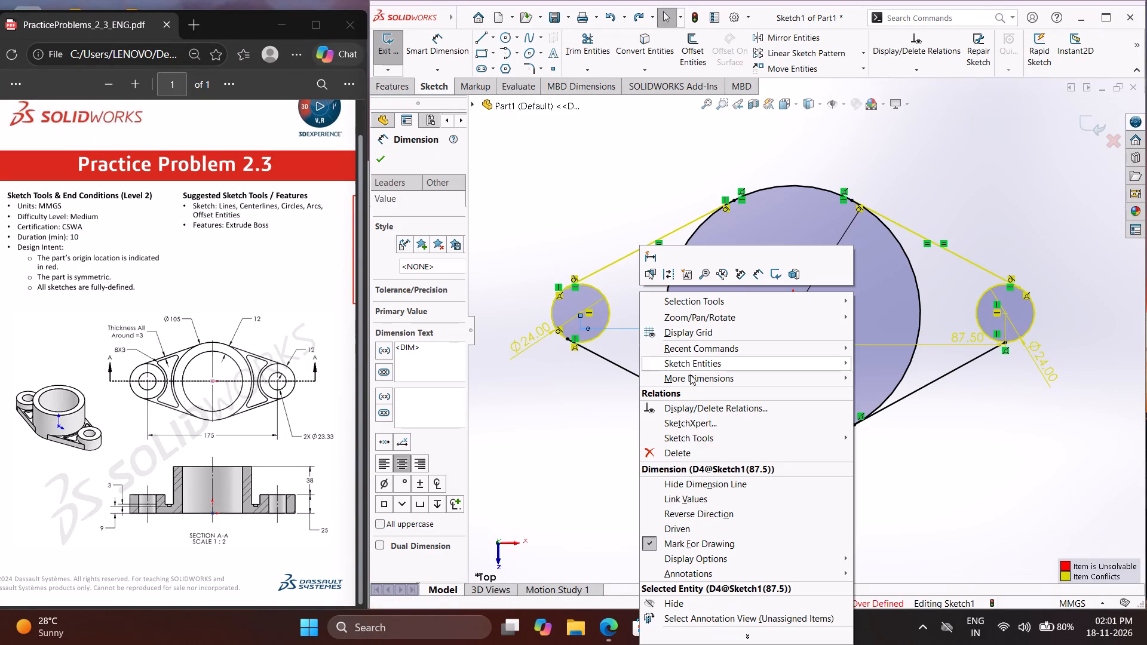
pyautogui.click(703, 451)
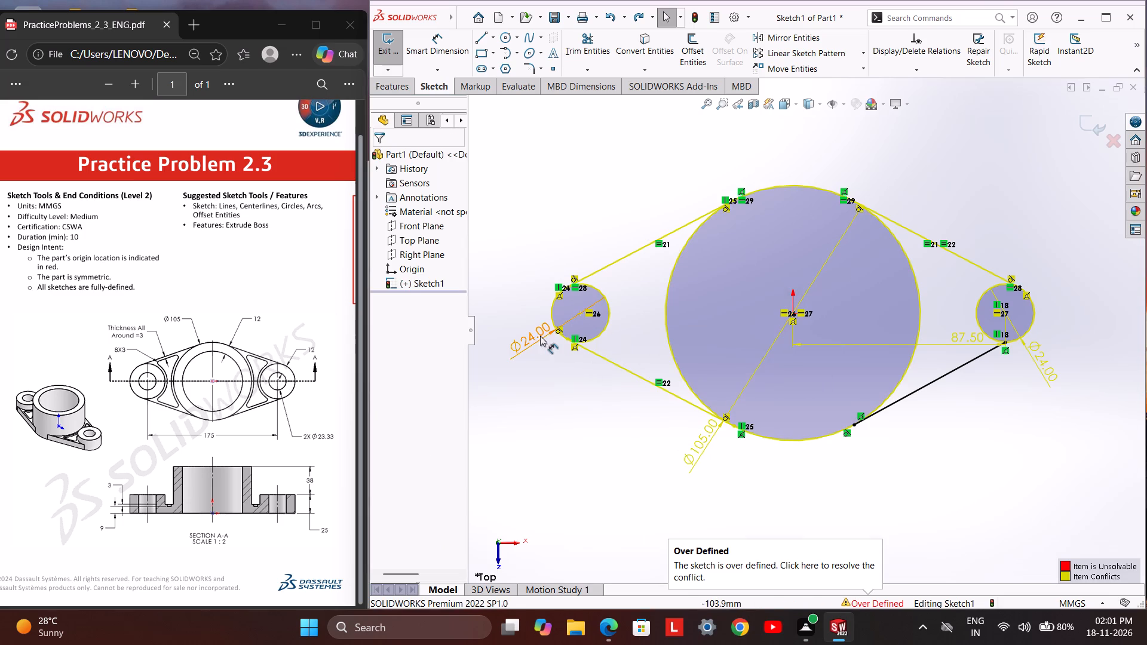
pyautogui.click(540, 336)
pyautogui.rightClick(540, 335)
pyautogui.click(638, 482)
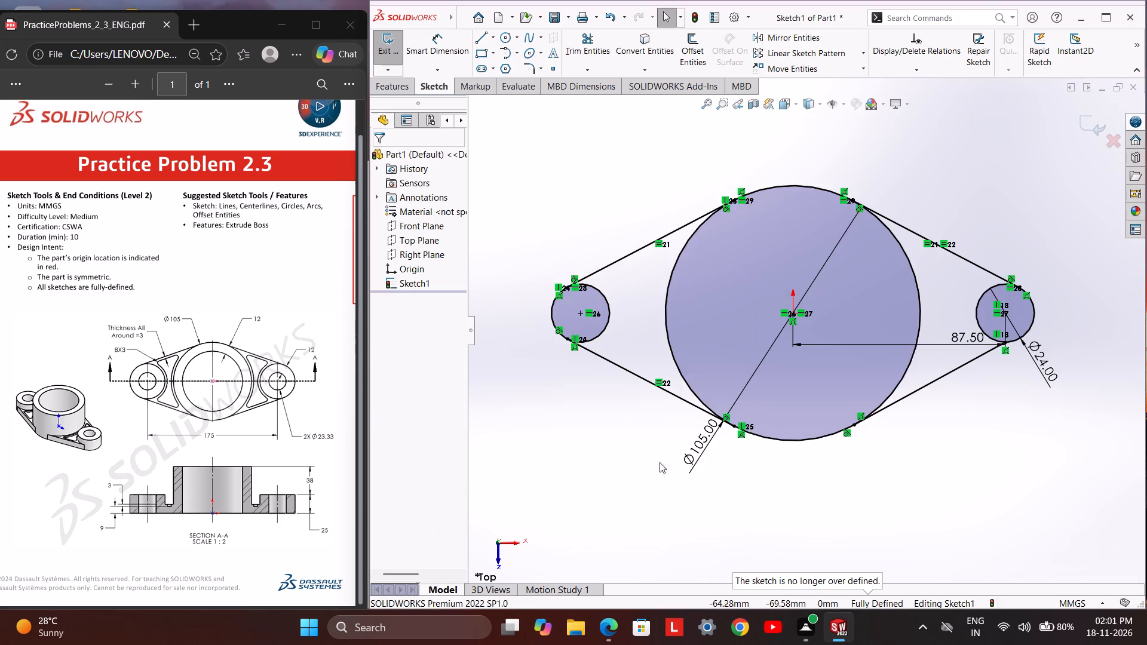
# Delete the central circle's 105 mm diameter dimension and exit the base sketch.
pyautogui.click(692, 451)
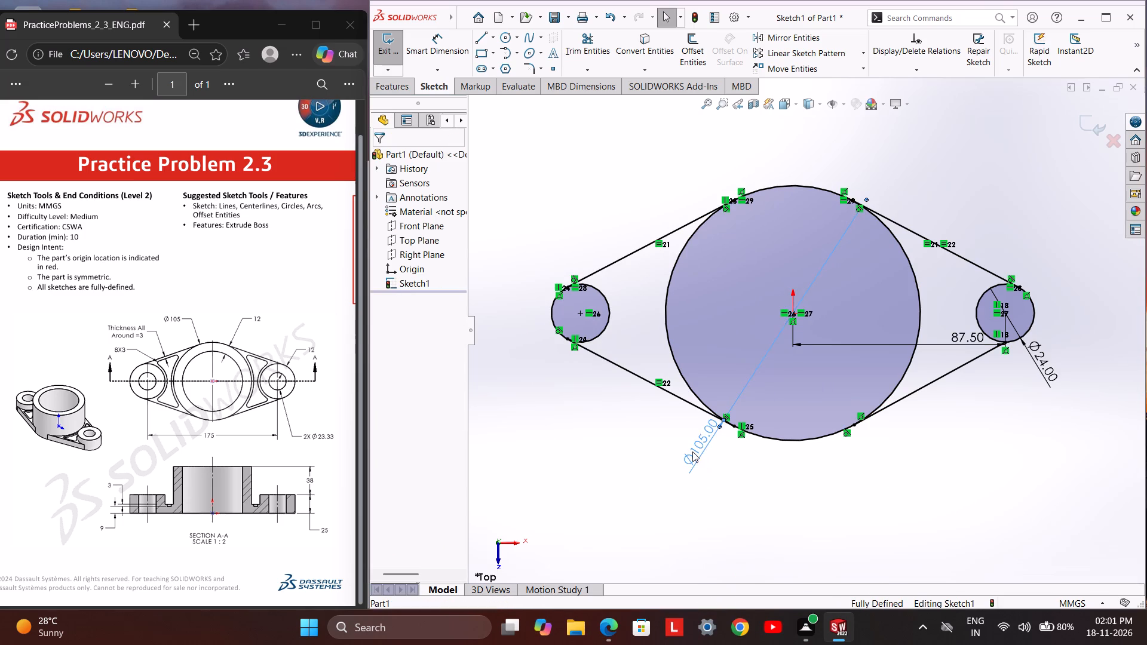
pyautogui.rightClick(692, 451)
pyautogui.click(746, 482)
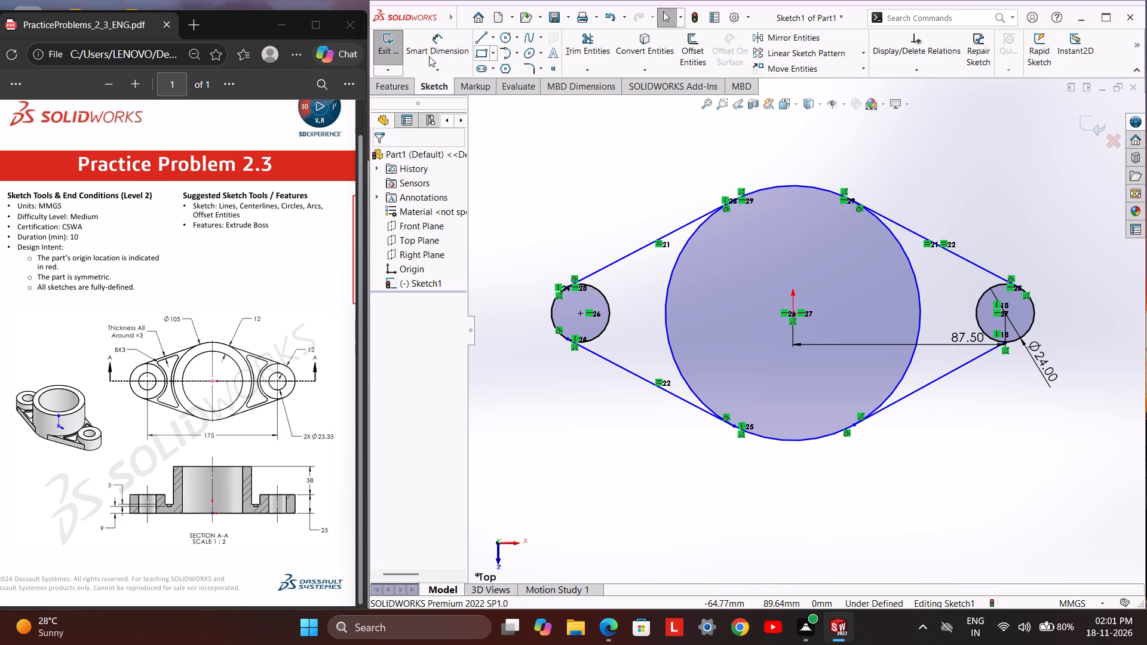
pyautogui.click(395, 48)
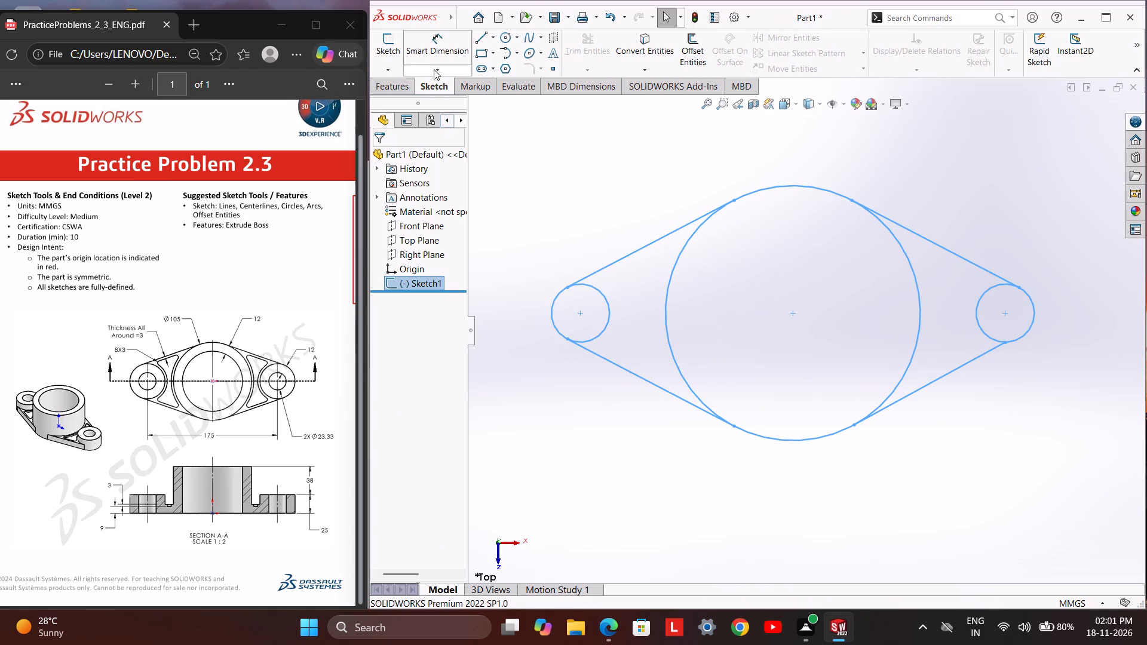
# Try to extrude the central circle region of the base sketch as a blind boss 63 mm deep.
pyautogui.click(392, 83)
pyautogui.click(395, 55)
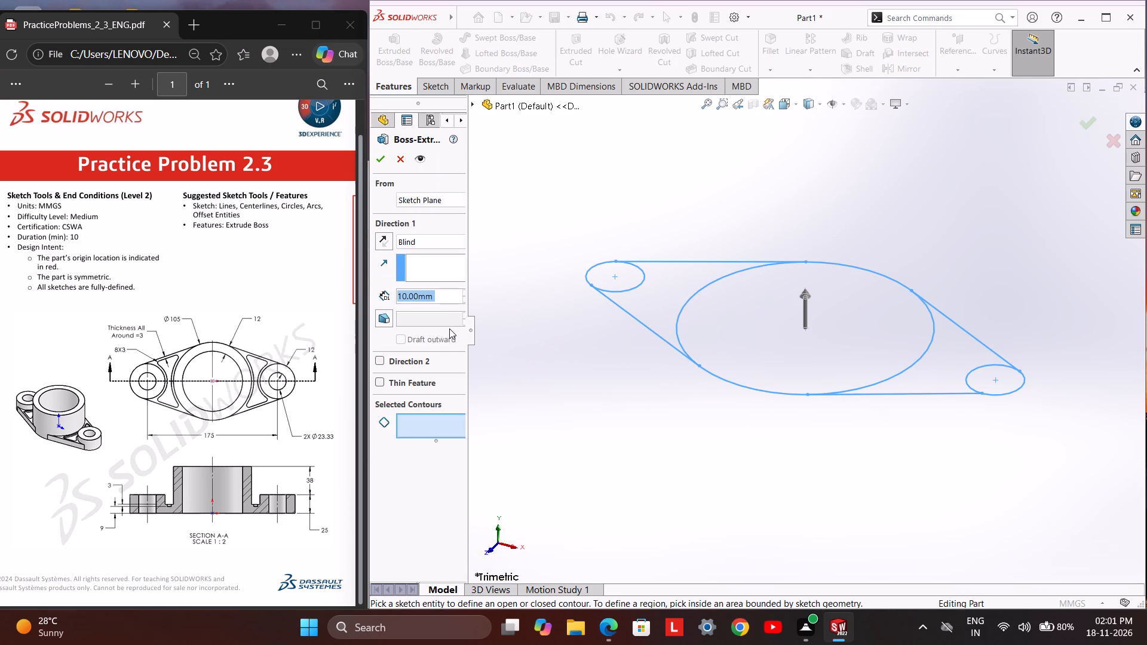
pyautogui.click(706, 317)
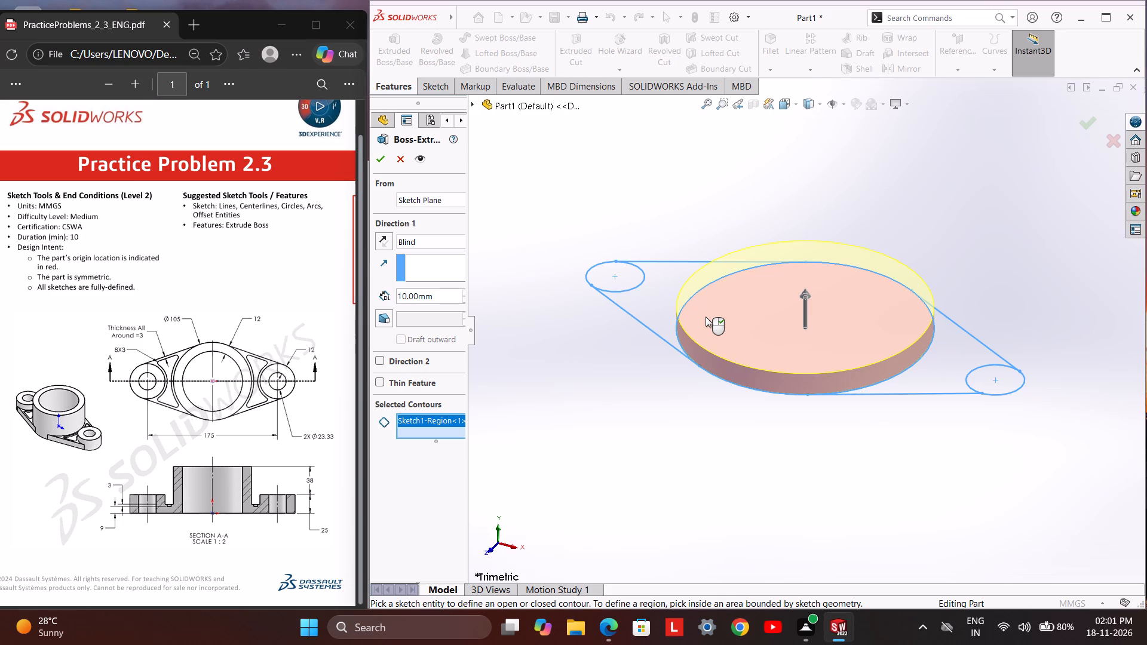
pyautogui.press('3')
pyautogui.press('BackSpace')
pyautogui.write('63')
pyautogui.press('Return')
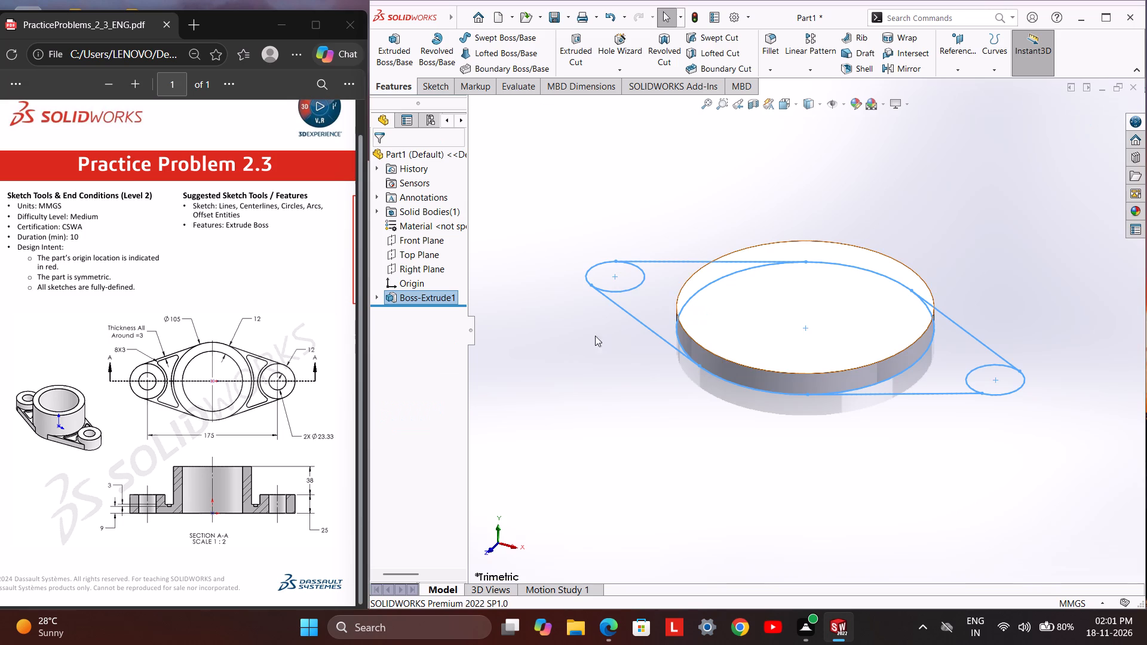
# Extrude the two web regions between the central and small circles 12 mm from Sketch1, leaving out the small circles.
pyautogui.click(375, 295)
pyautogui.click(420, 310)
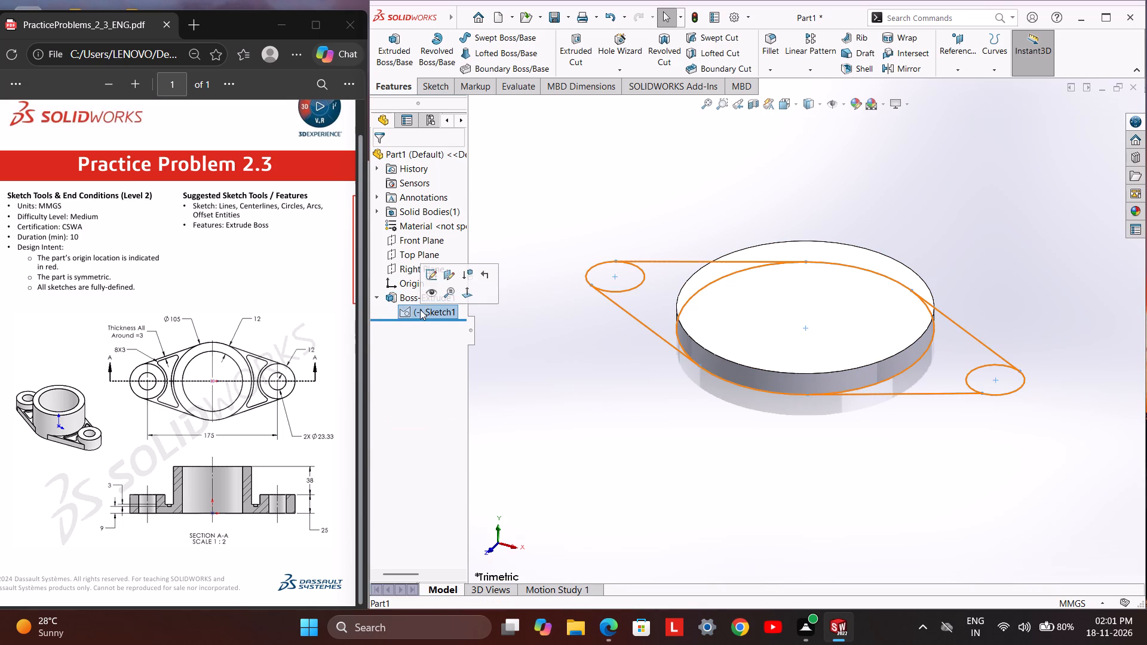
pyautogui.click(383, 56)
pyautogui.click(643, 302)
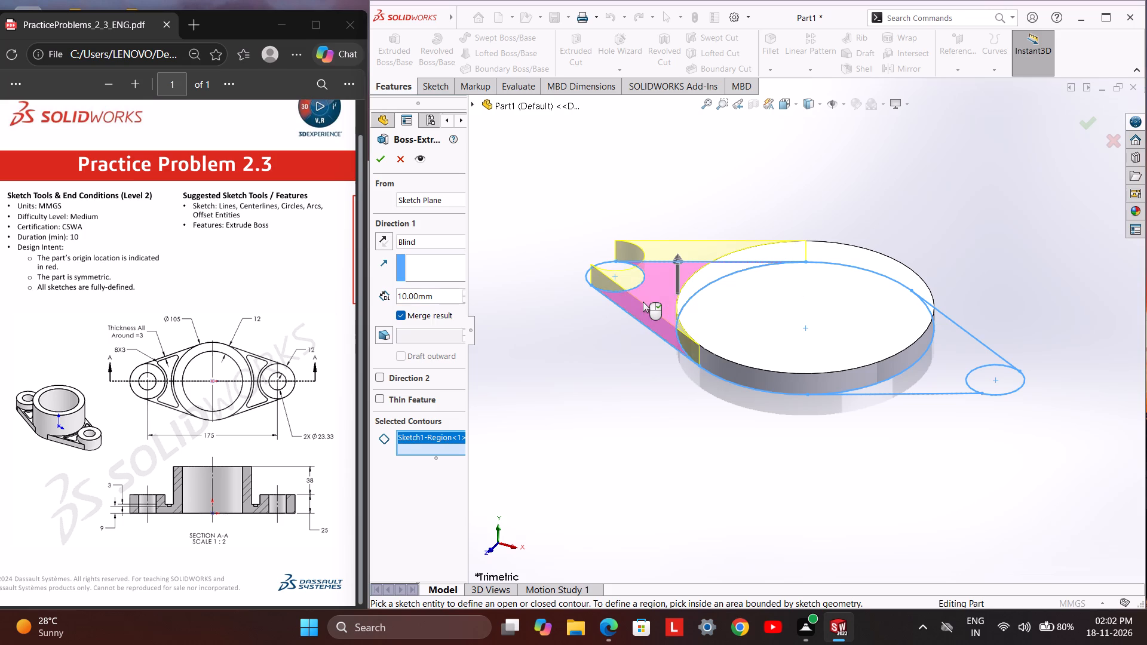
pyautogui.click(612, 266)
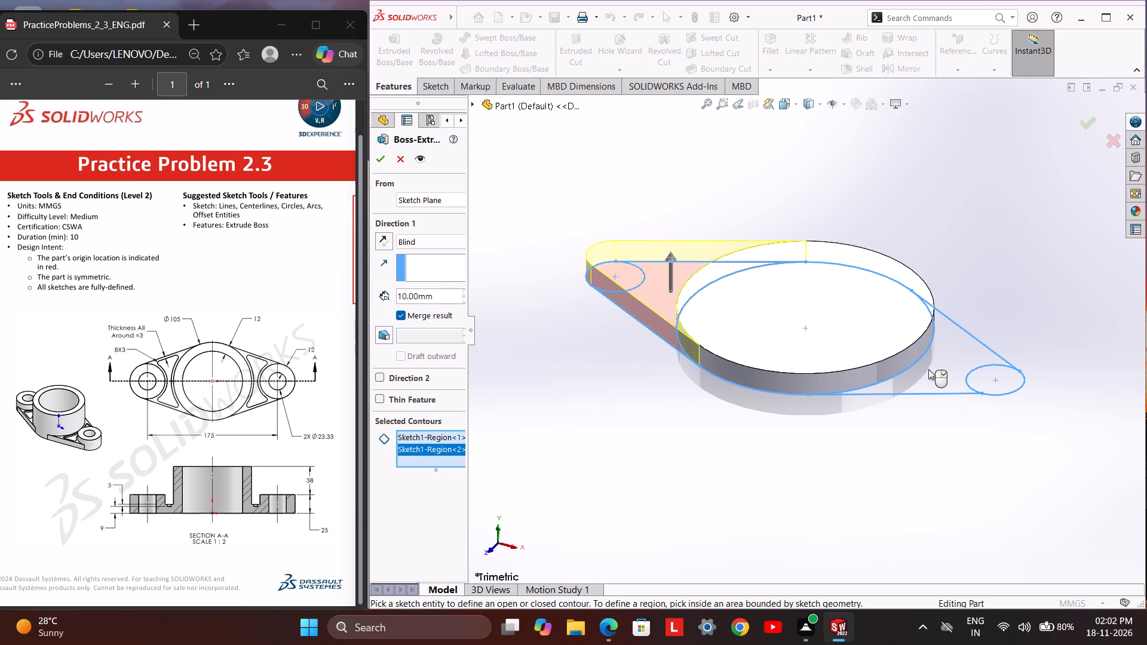
pyautogui.click(928, 369)
pyautogui.click(1002, 373)
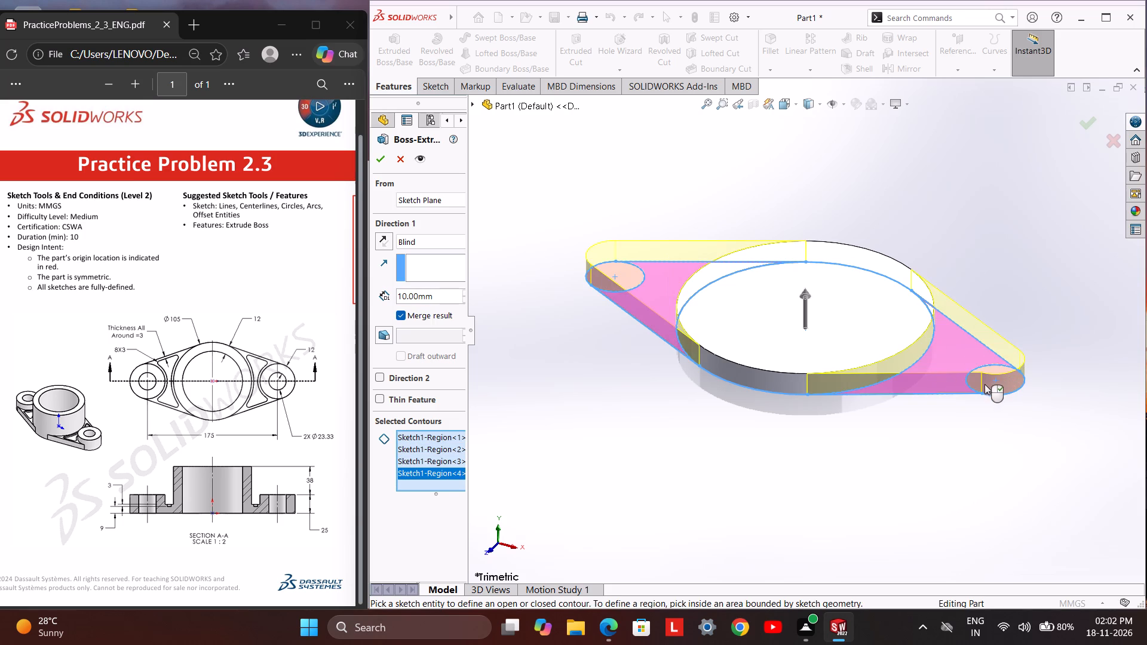
pyautogui.click(627, 274)
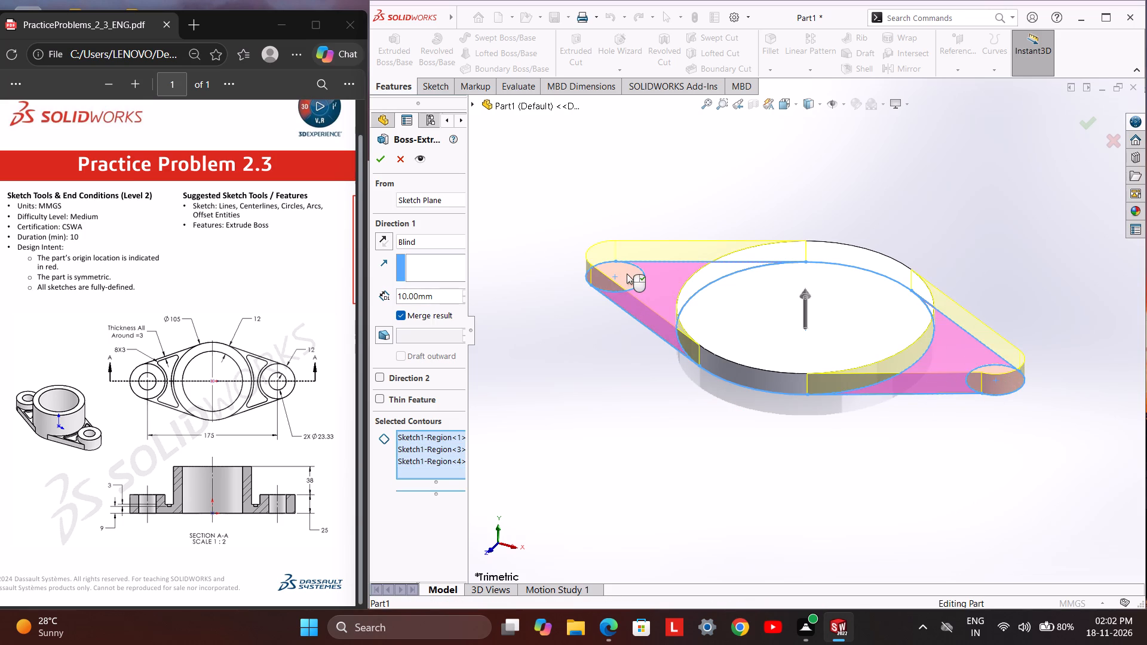
pyautogui.click(1000, 372)
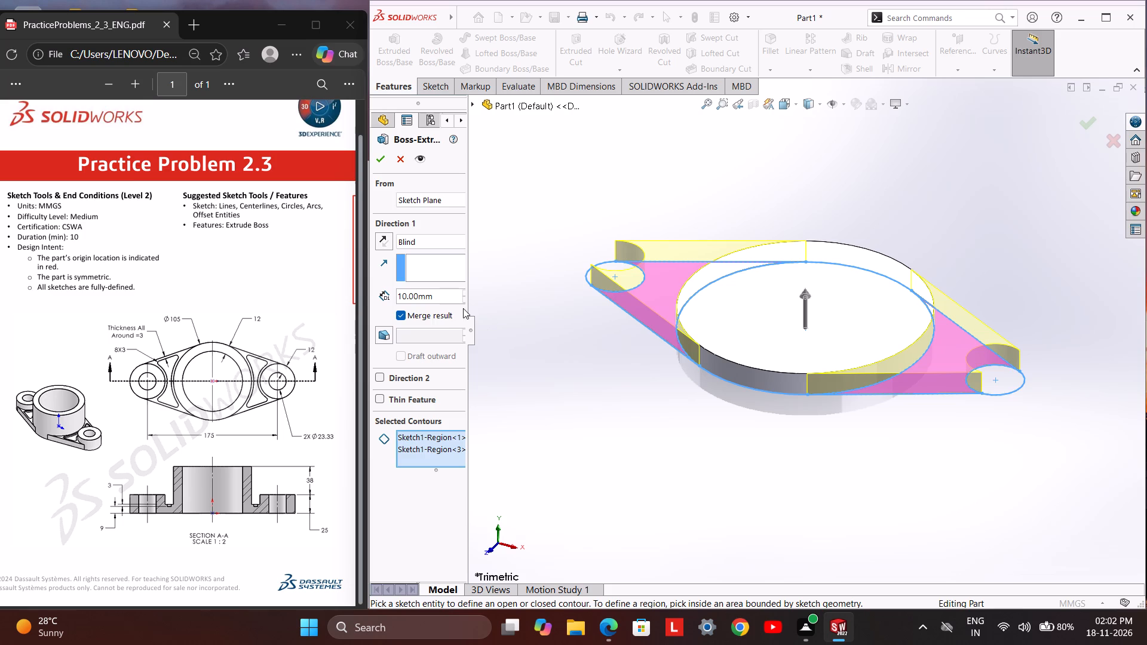
pyautogui.doubleClick(441, 296)
pyautogui.write('12')
pyautogui.press('Return')
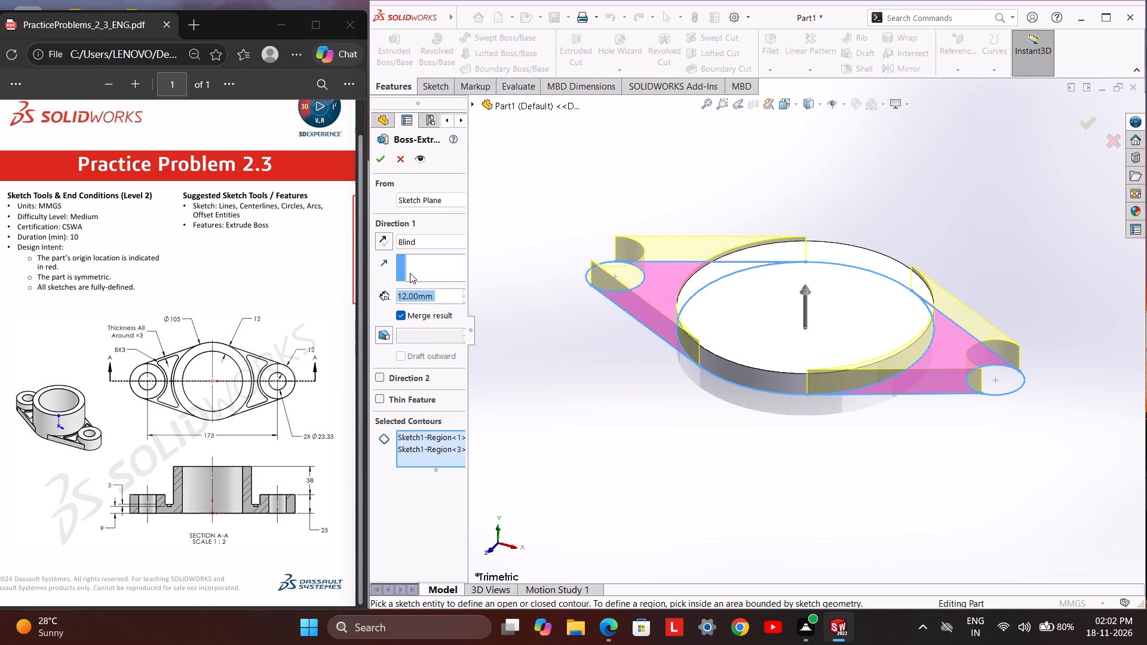
pyautogui.click(378, 161)
pyautogui.click(768, 321)
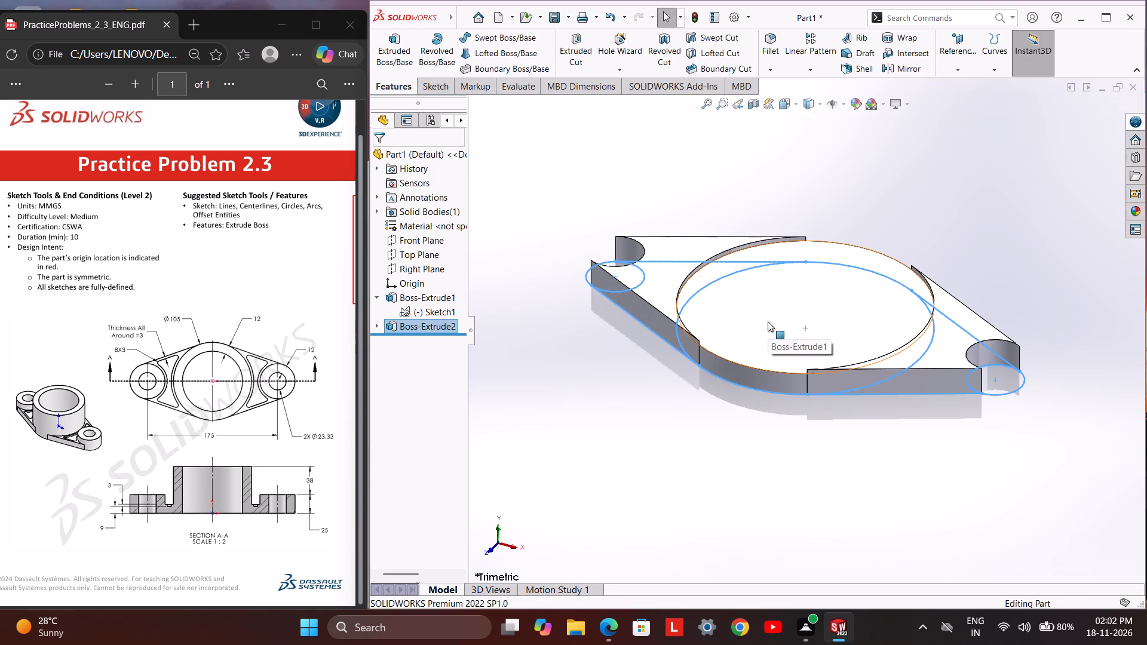
# Edit the central cylinder's extrusion and set its blind depth to 63 mm.
pyautogui.click(423, 299)
pyautogui.click(436, 262)
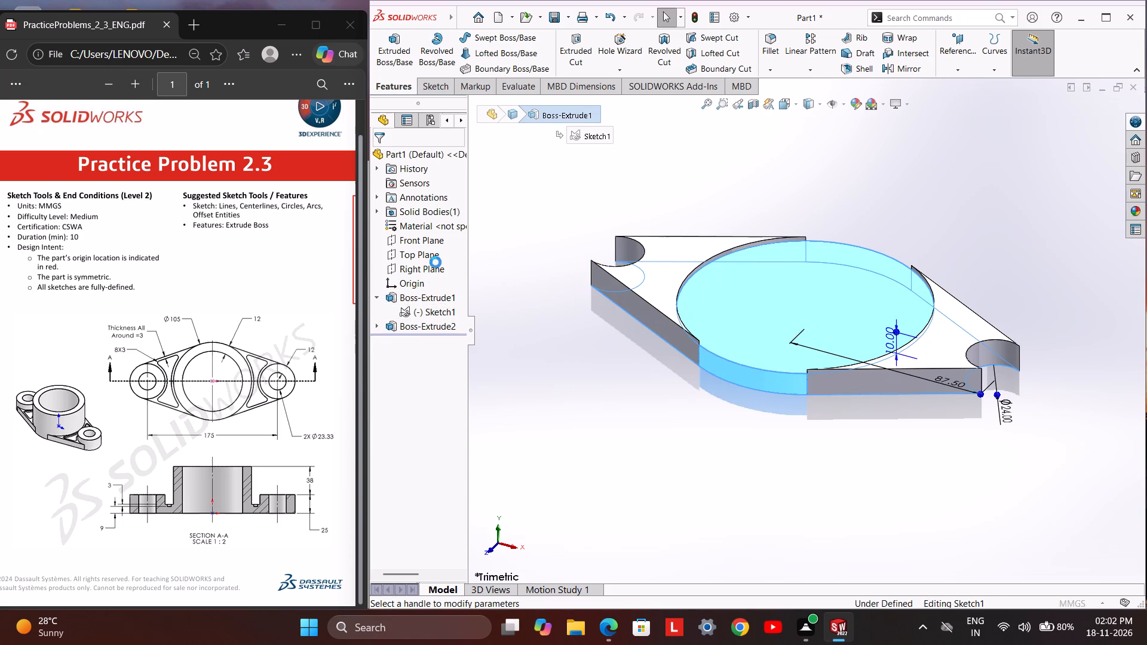
pyautogui.doubleClick(441, 296)
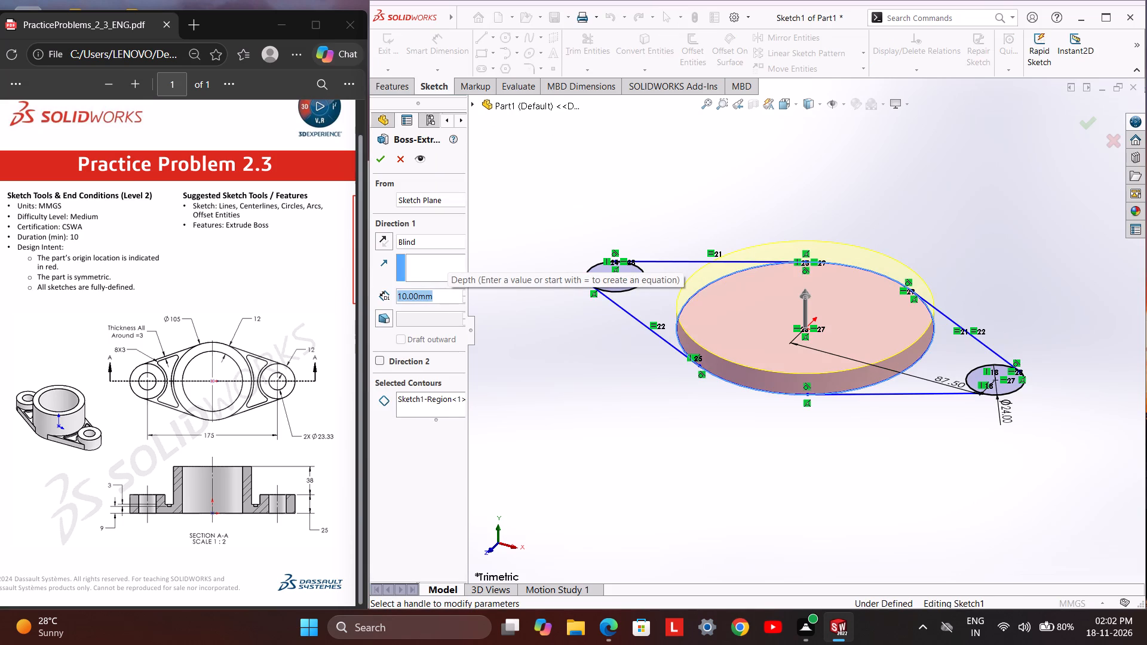
pyautogui.write('63')
pyautogui.press('Return')
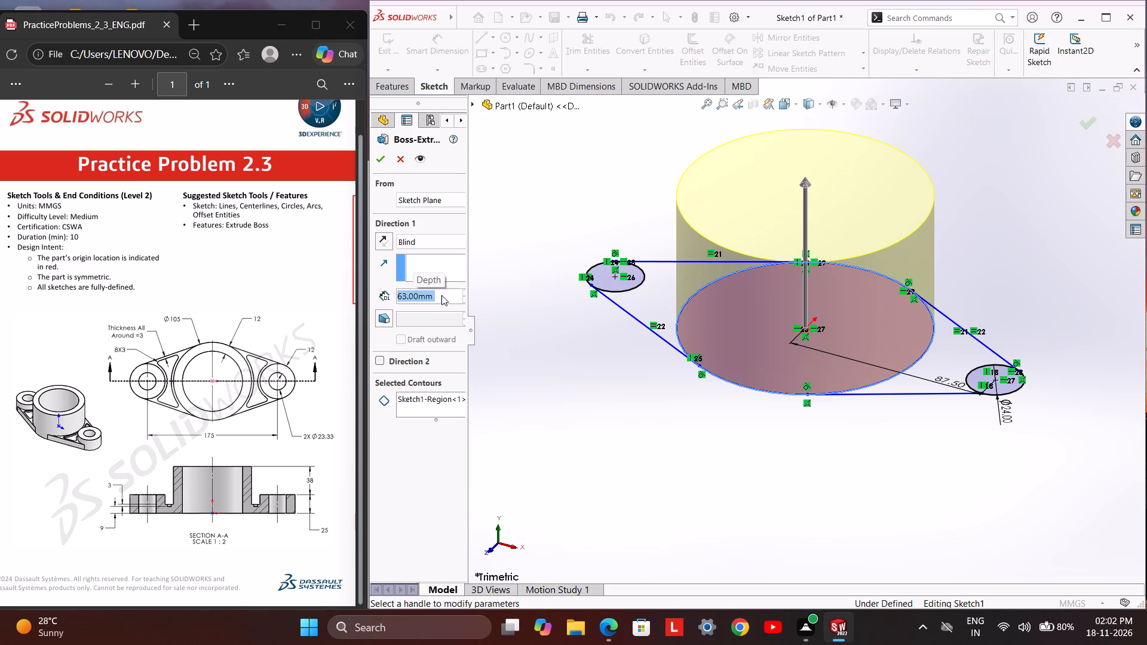
pyautogui.click(376, 161)
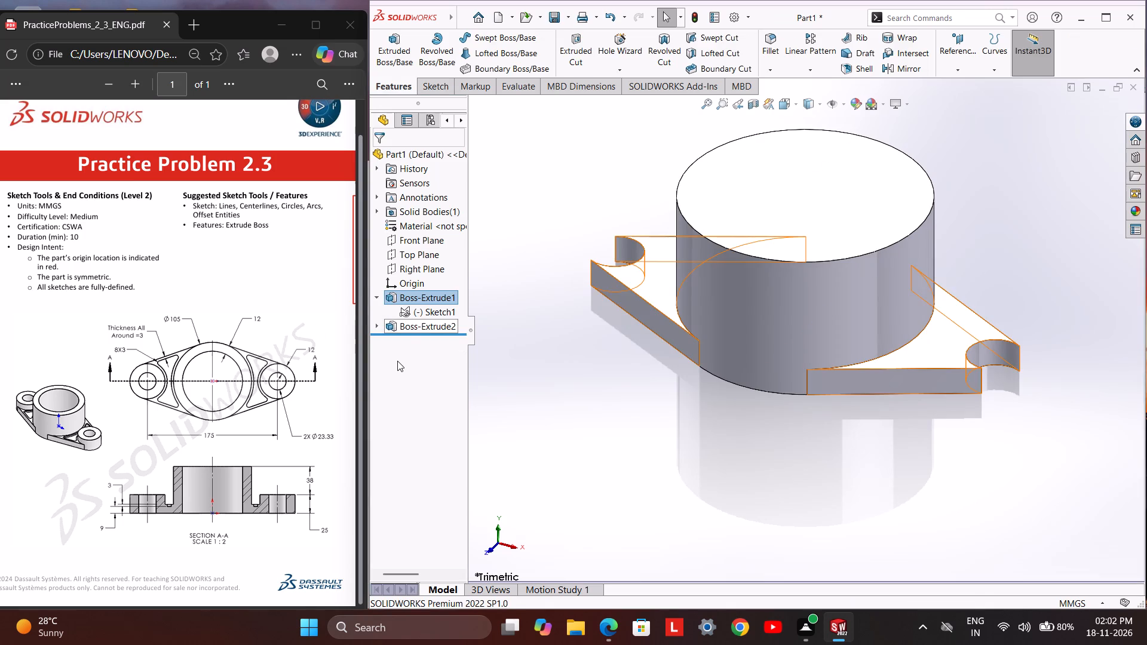
# Extrude the two small end circles of Sketch1 as merged blind bosses 25 mm deep.
pyautogui.click(422, 314)
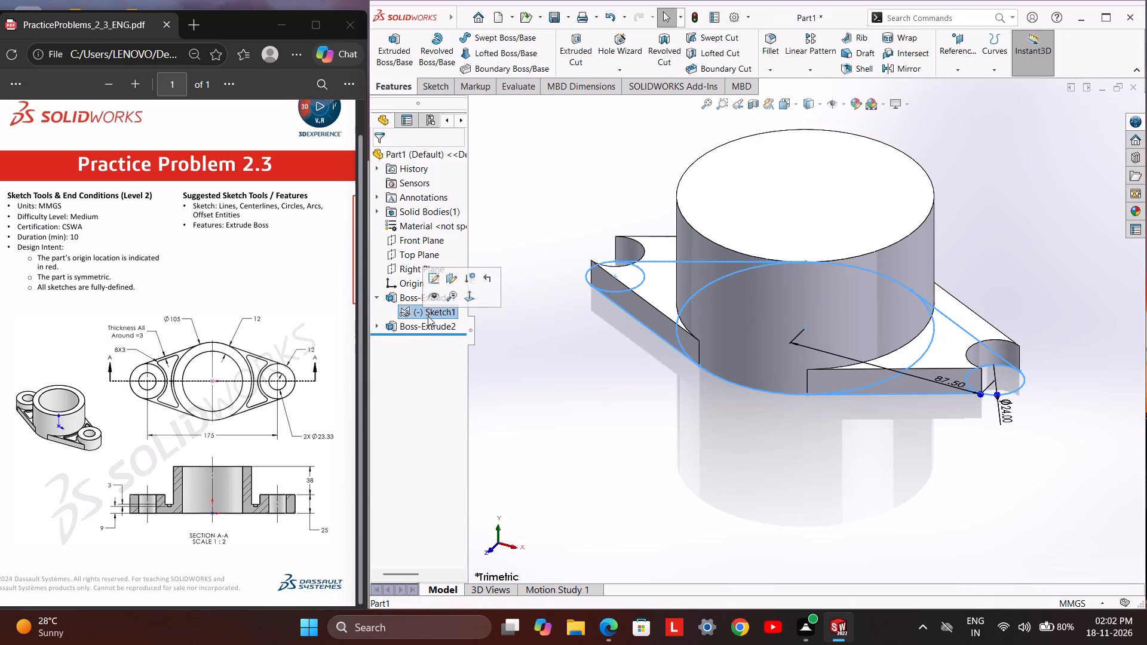
pyautogui.click(392, 54)
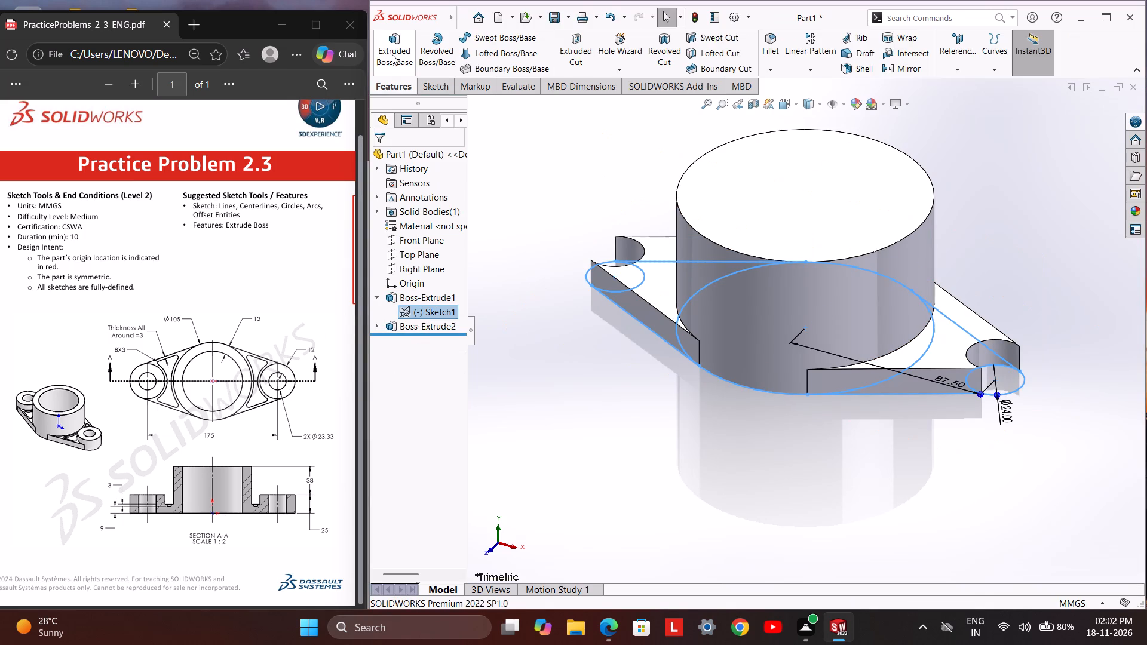
pyautogui.click(591, 271)
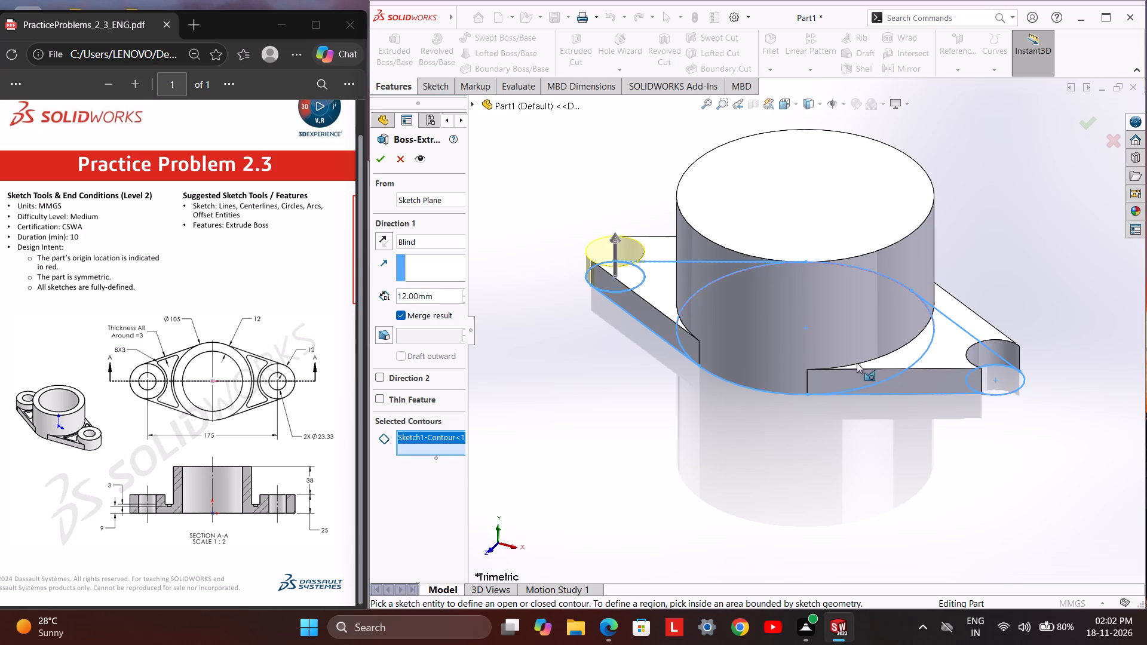
pyautogui.click(1001, 375)
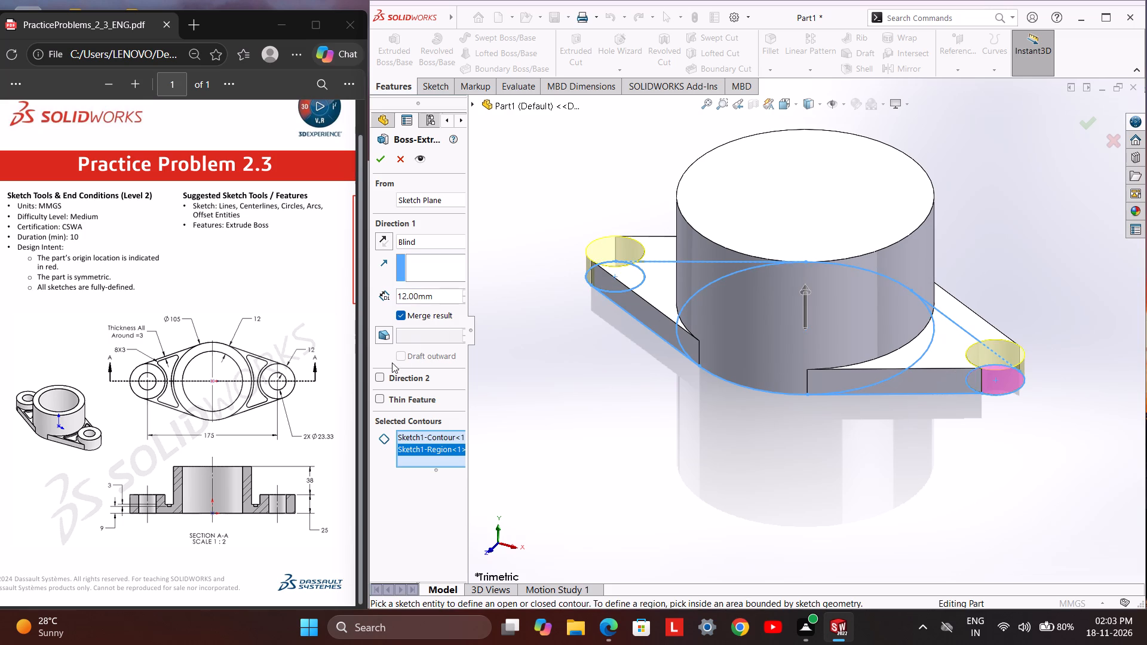
pyautogui.doubleClick(445, 294)
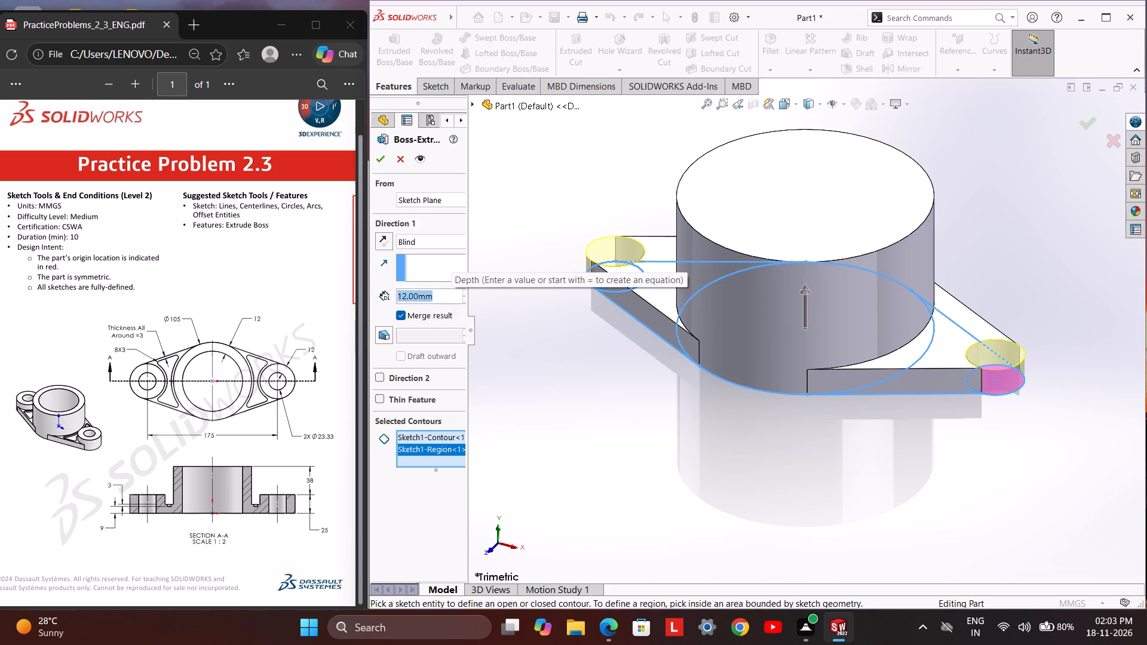
pyautogui.write('25')
pyautogui.press('Return')
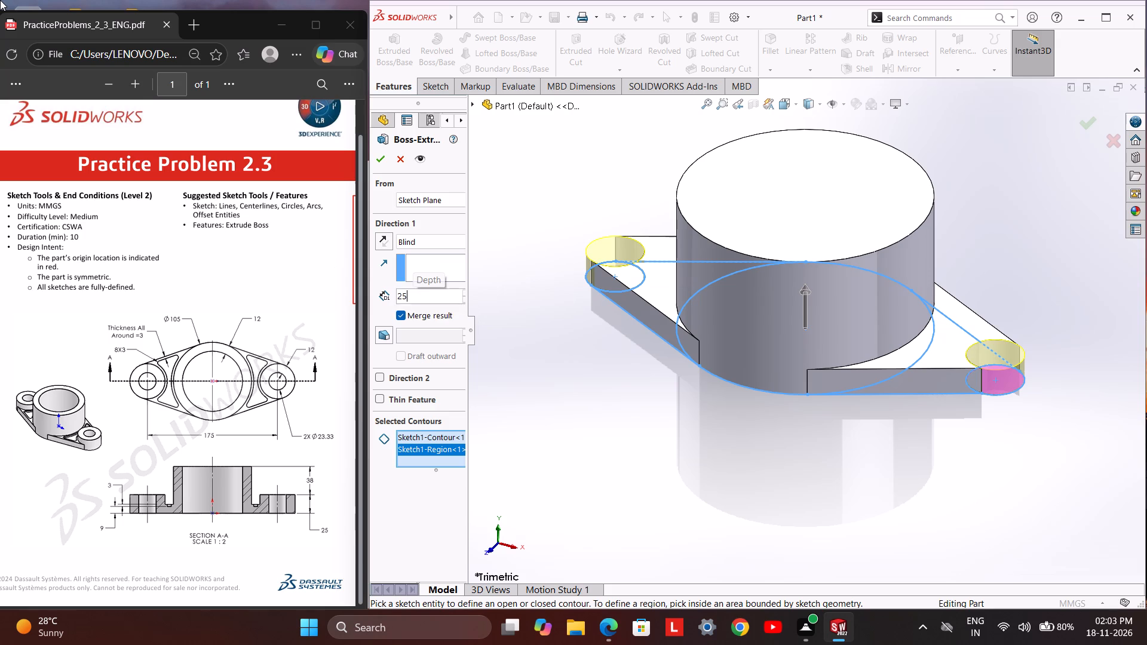
pyautogui.click(380, 164)
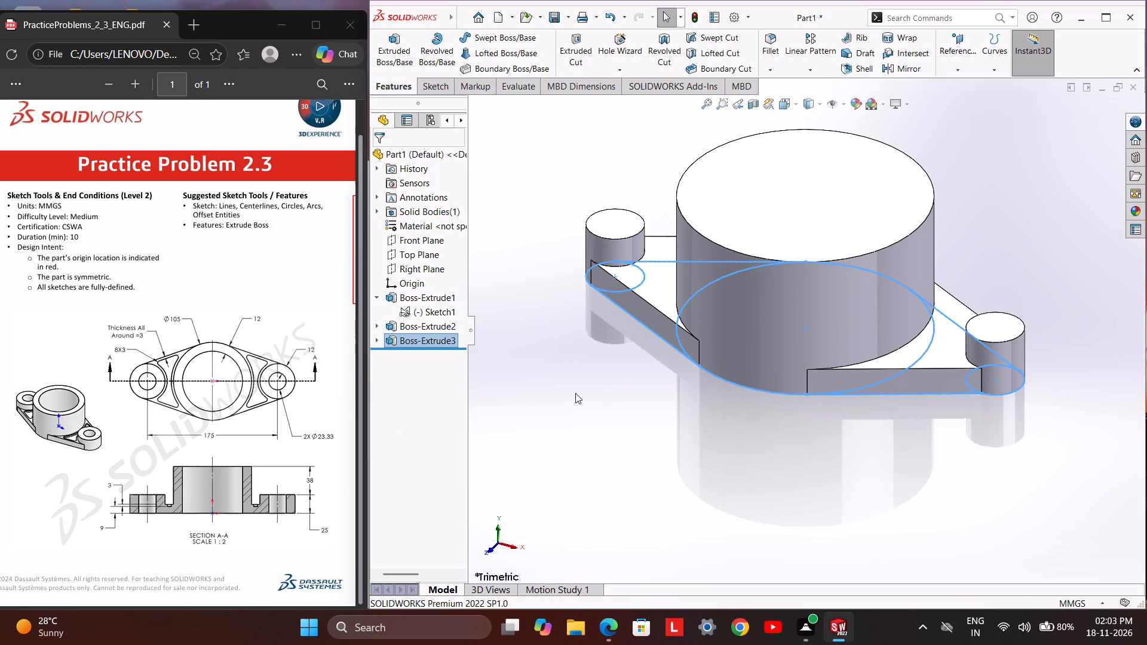
pyautogui.click(575, 393)
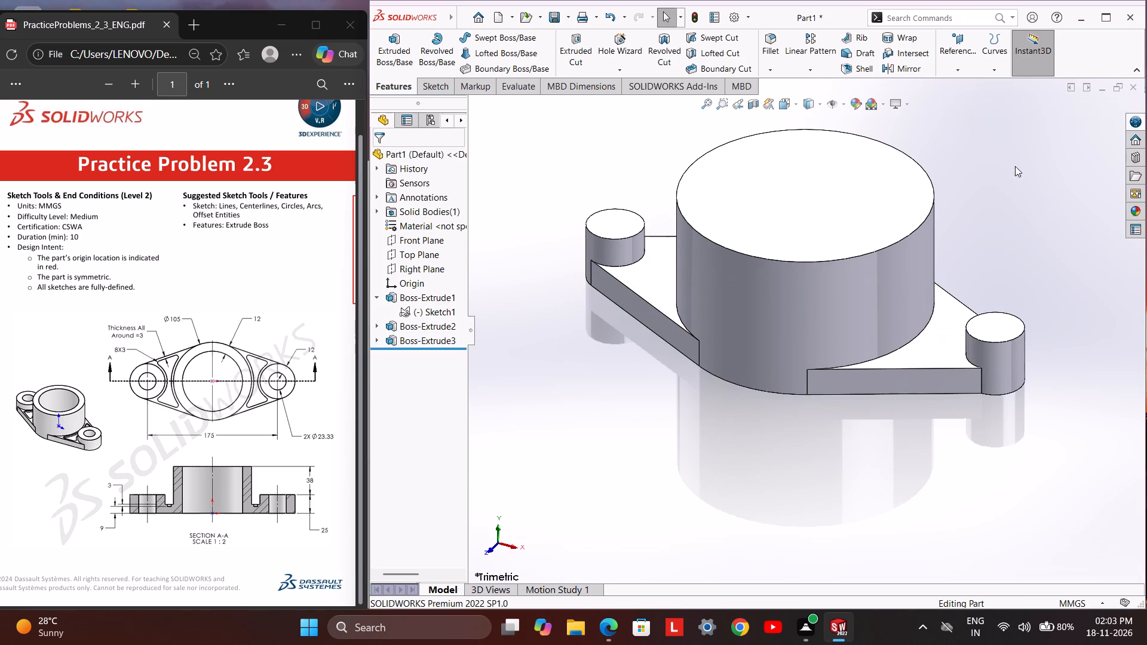
# On the central cylinder's top face, sketch circles about 14, 38 and 13 mm in diameter, centred on the left boss, origin and right boss.
pyautogui.click(850, 216)
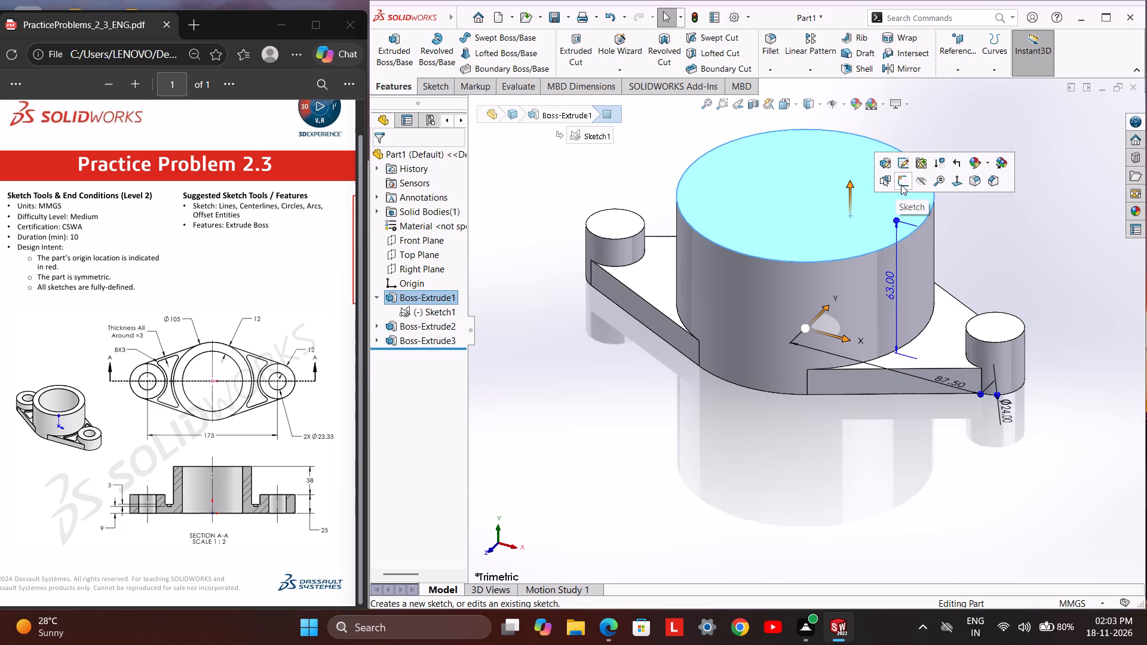
pyautogui.click(901, 185)
pyautogui.click(510, 29)
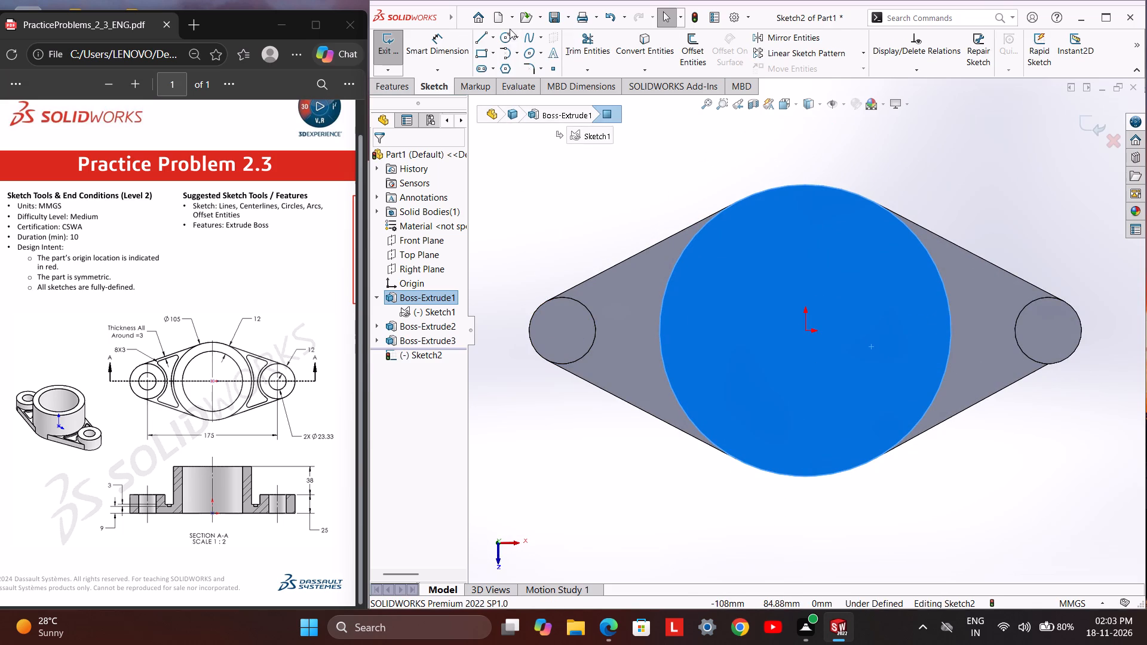
pyautogui.click(508, 35)
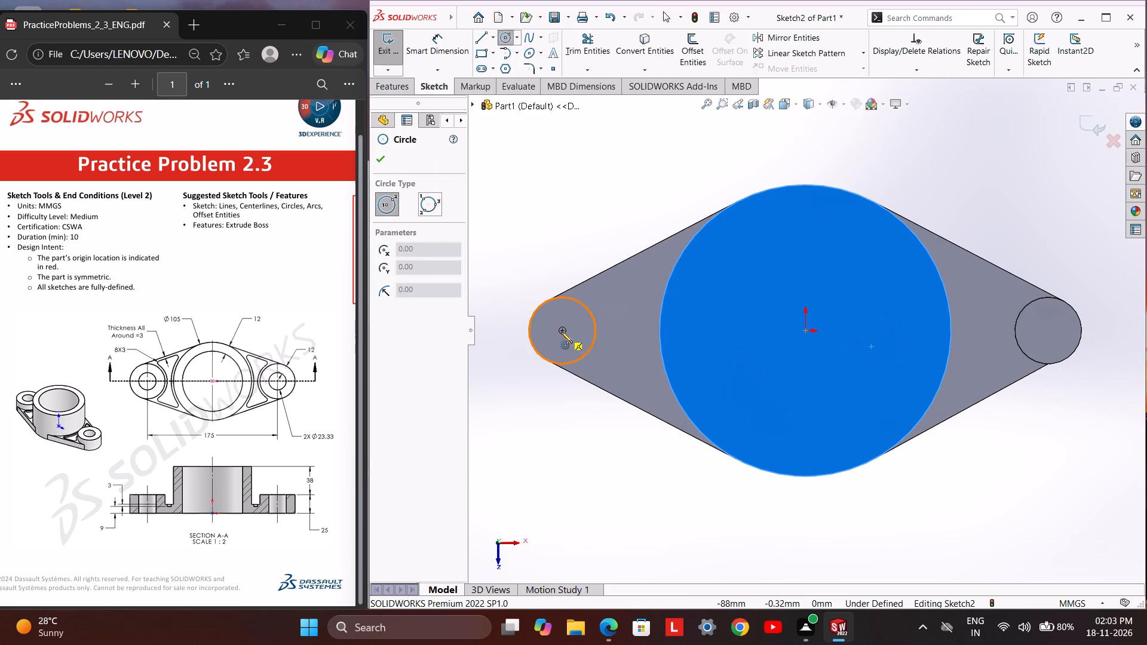
pyautogui.click(561, 331)
pyautogui.click(579, 341)
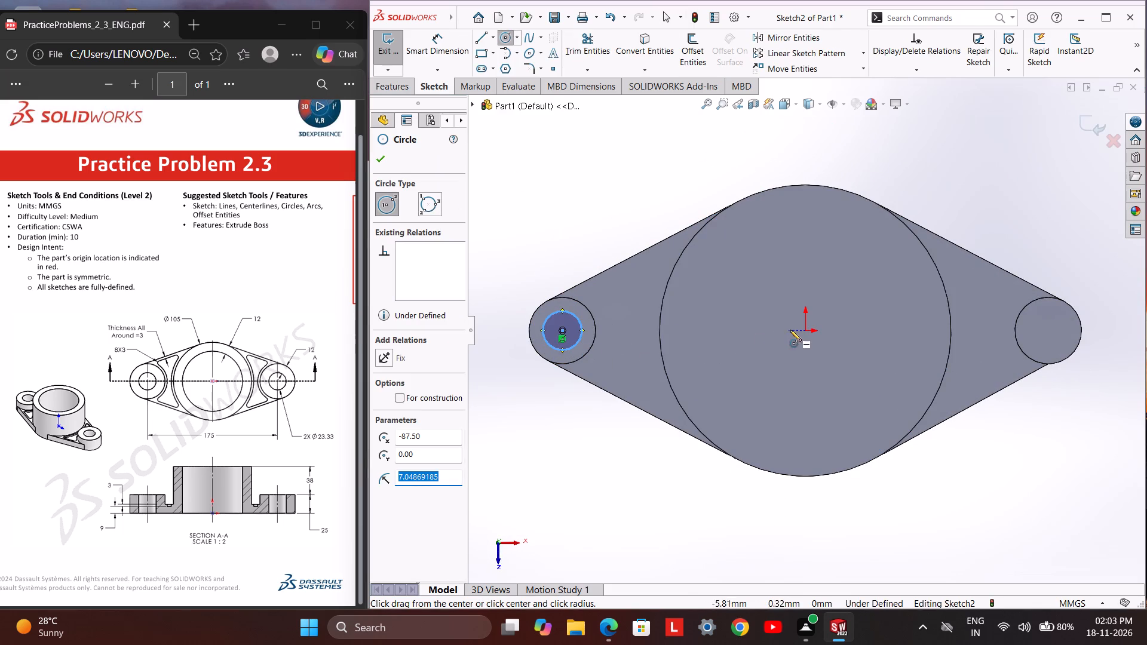
pyautogui.click(808, 330)
pyautogui.click(851, 357)
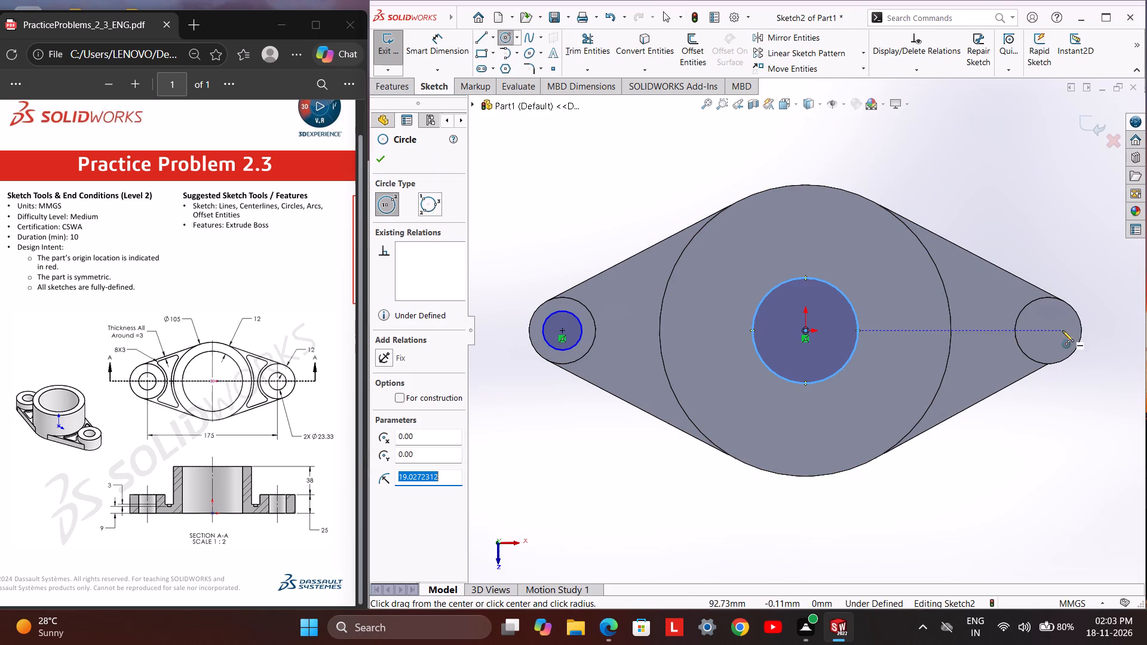
pyautogui.click(1050, 331)
pyautogui.click(1056, 347)
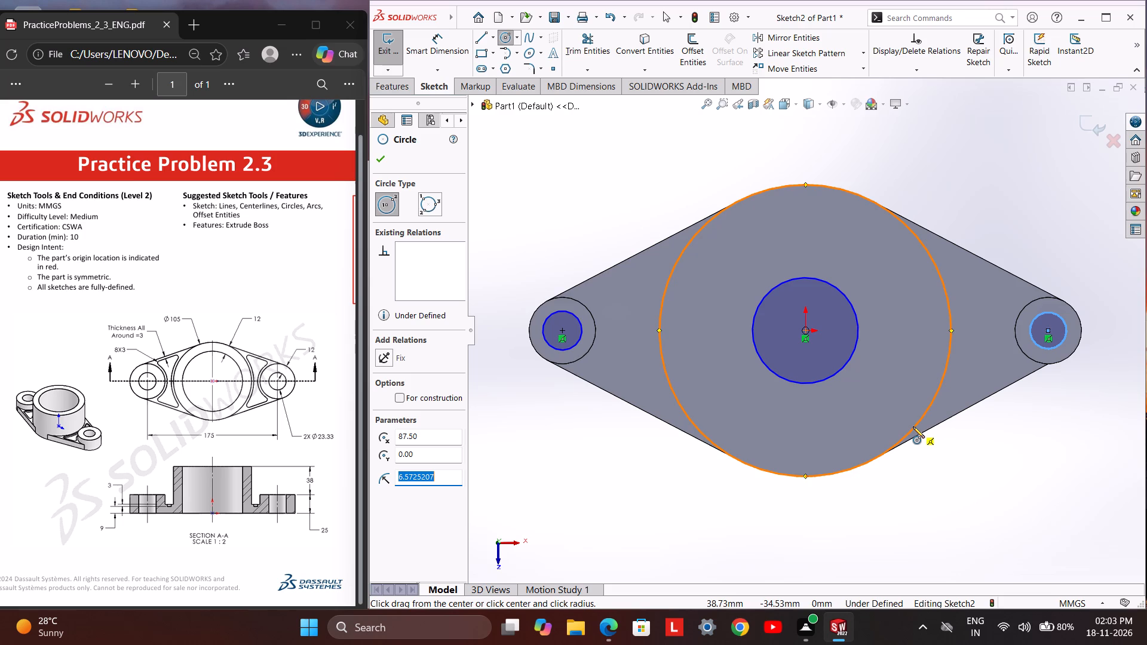
# Dimension the circle centred on the left end boss with a diameter of 23.33 mm.
pyautogui.click(456, 49)
pyautogui.click(581, 332)
pyautogui.click(565, 411)
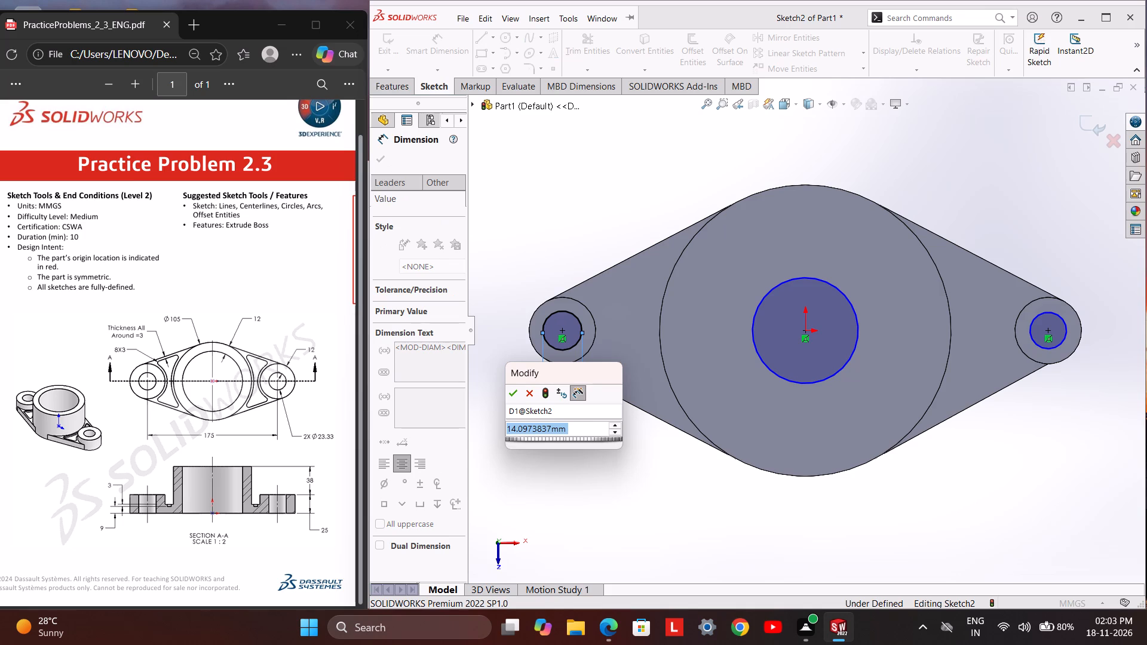
pyautogui.write('23.')
pyautogui.write('33')
pyautogui.press('Return')
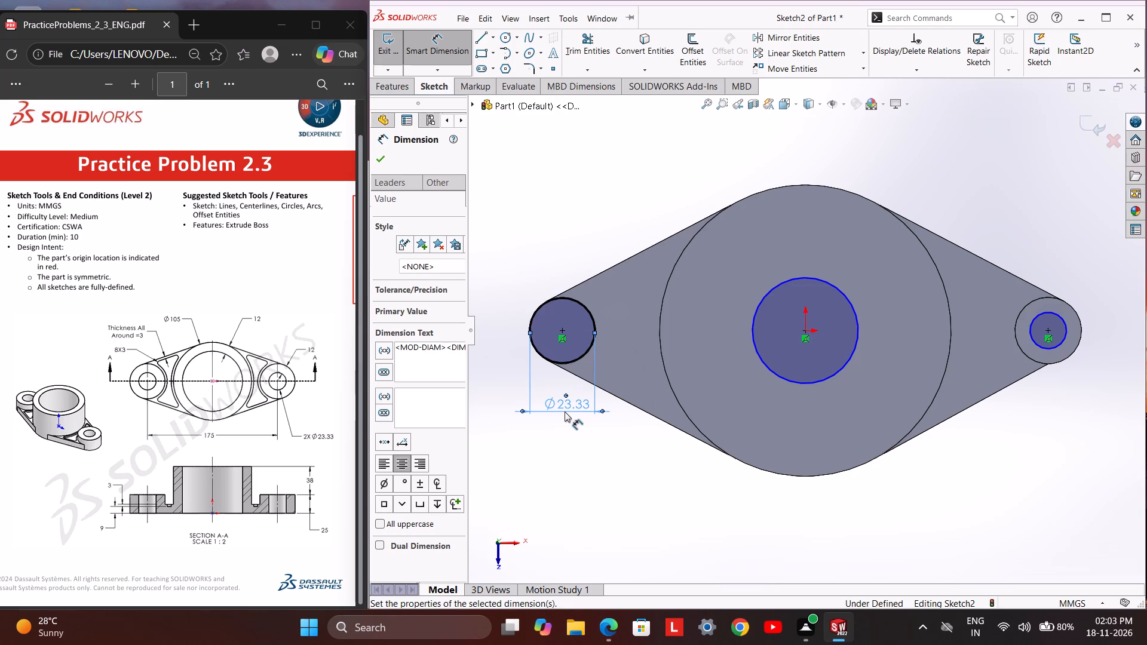
# Change the left boss circle's diameter to 12 mm and dimension the right boss circle at 12 mm as well.
pyautogui.doubleClick(565, 411)
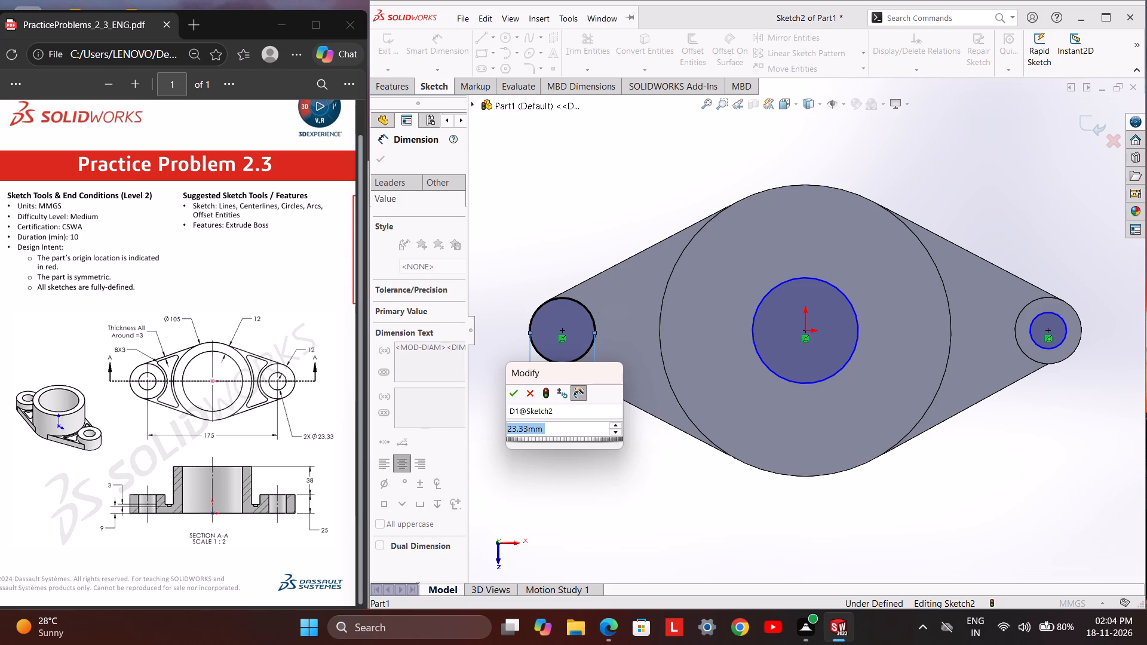
pyautogui.write('12')
pyautogui.press('Return')
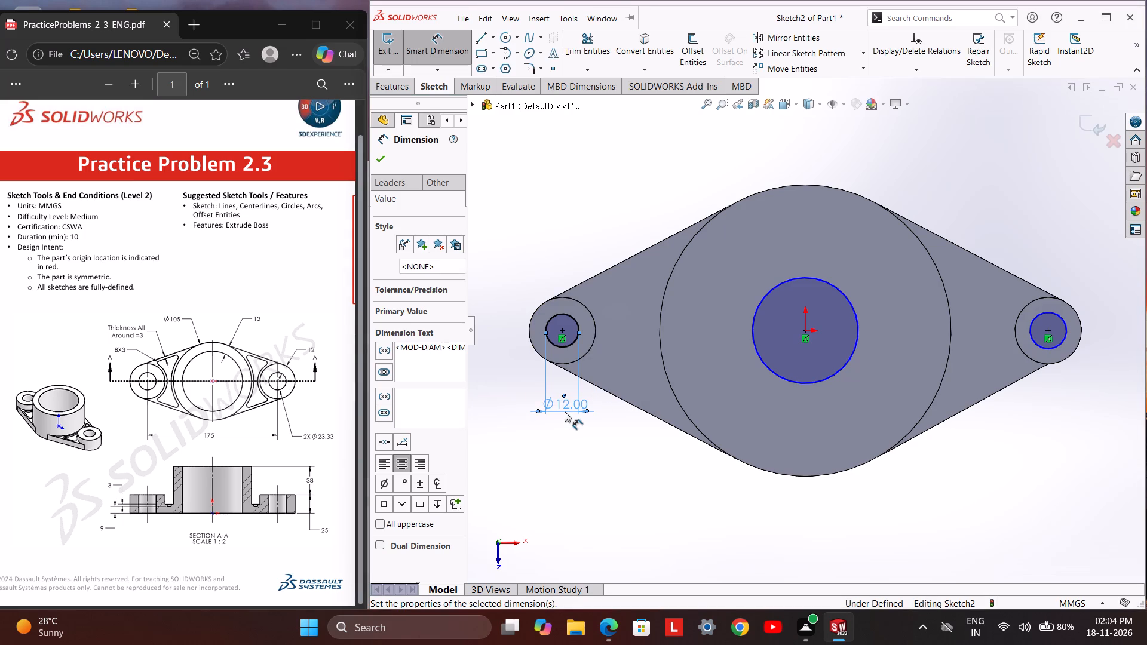
pyautogui.click(1048, 348)
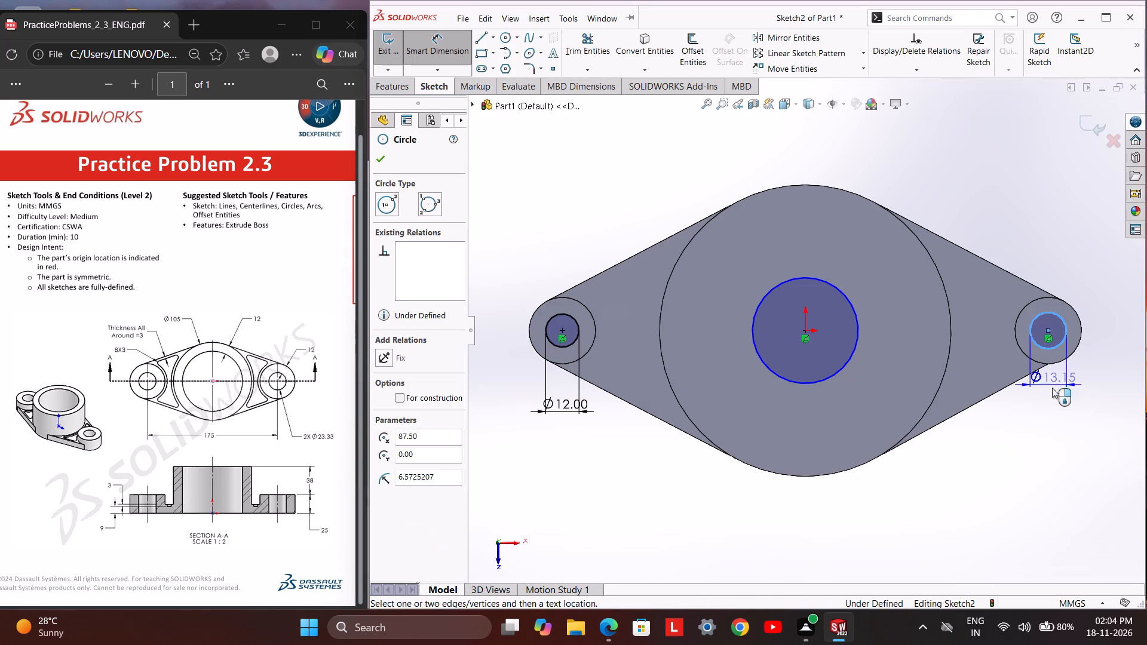
pyautogui.click(1052, 388)
pyautogui.write('12')
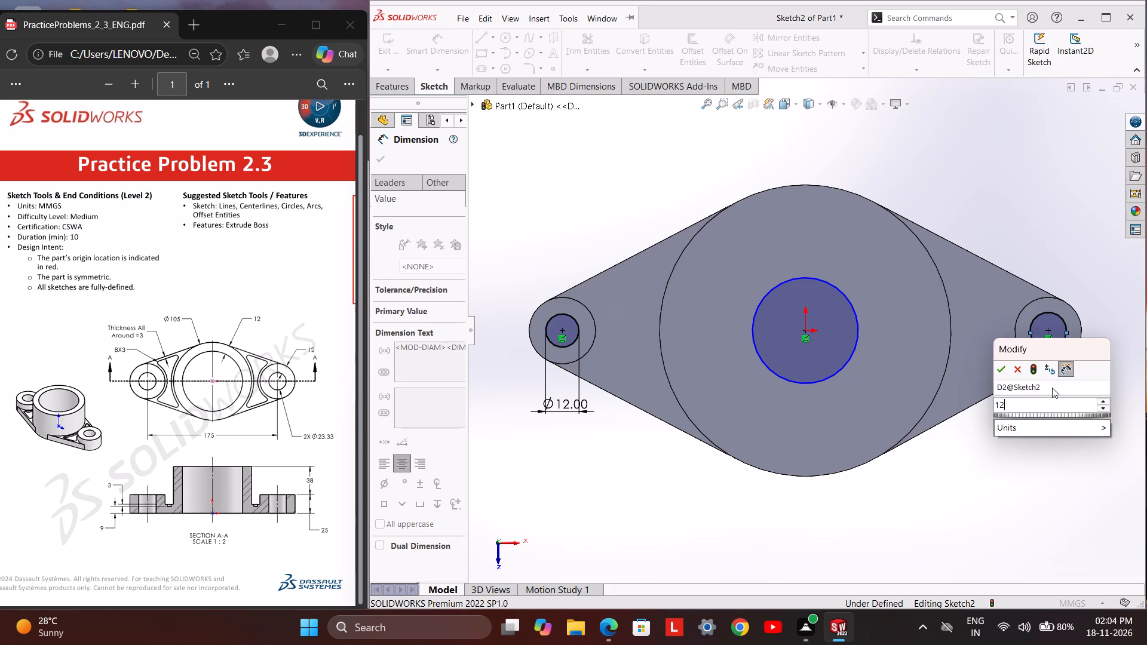
pyautogui.press('Return')
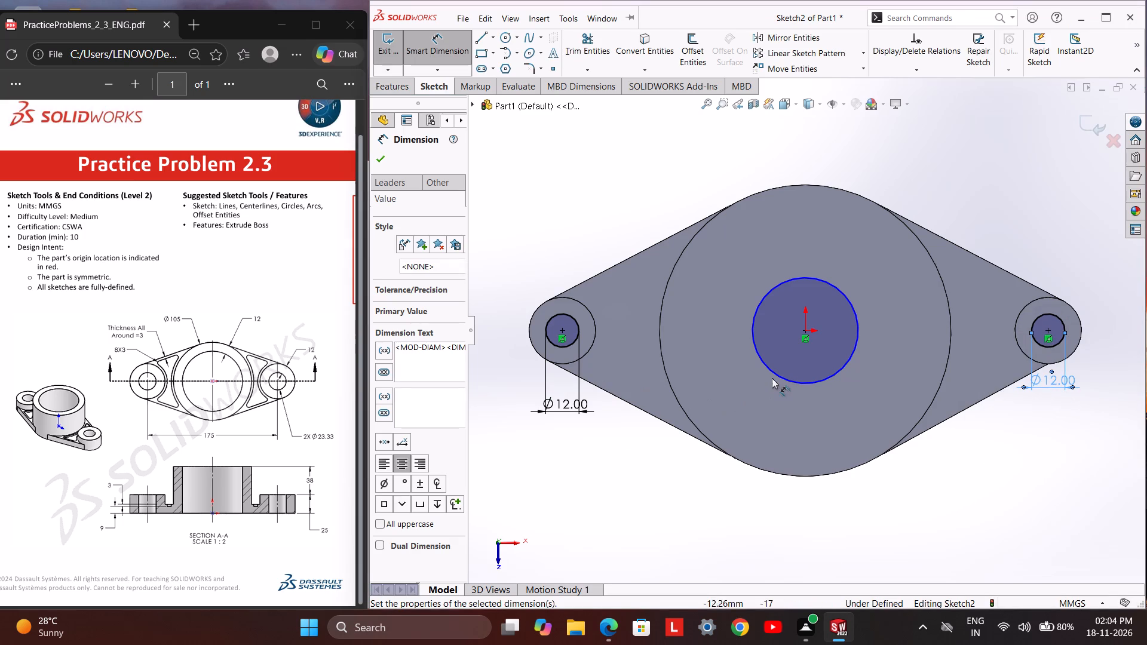
# Dimension the central circle with a diameter of 93 mm and exit the sketch.
pyautogui.click(778, 375)
pyautogui.click(694, 474)
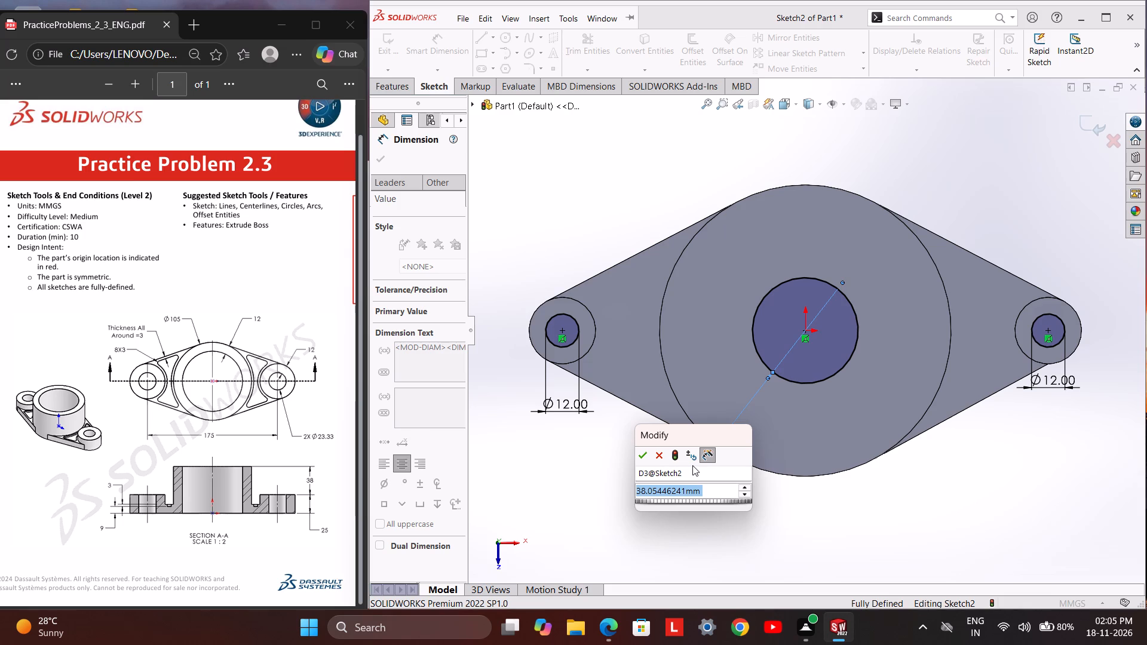
pyautogui.write('93')
pyautogui.press('Return')
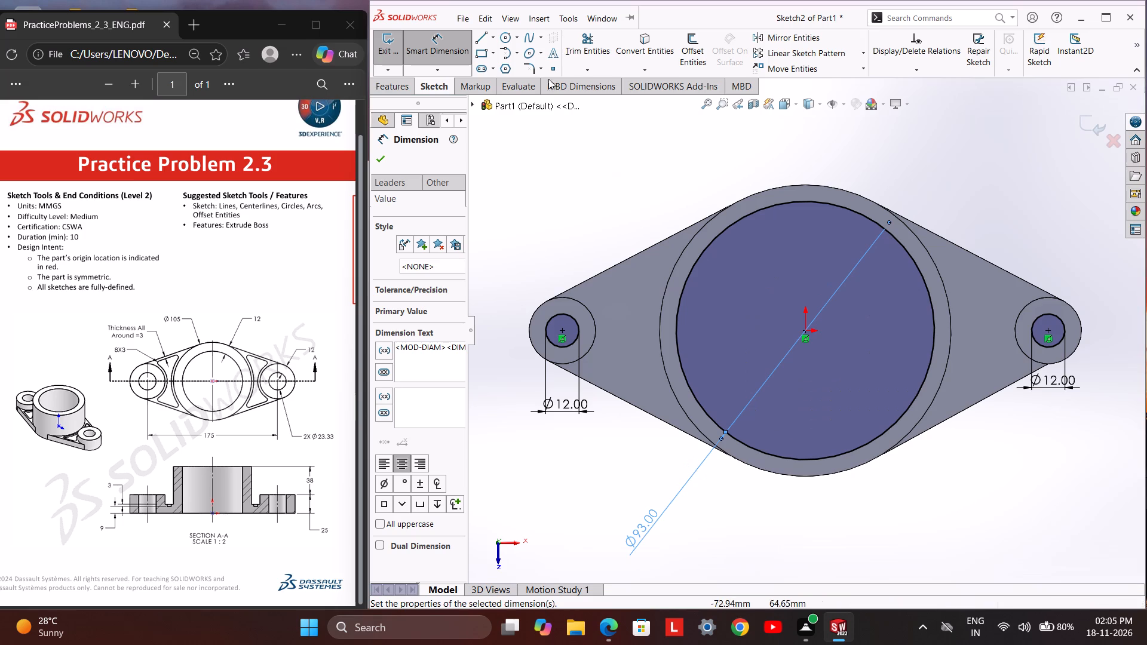
pyautogui.click(384, 56)
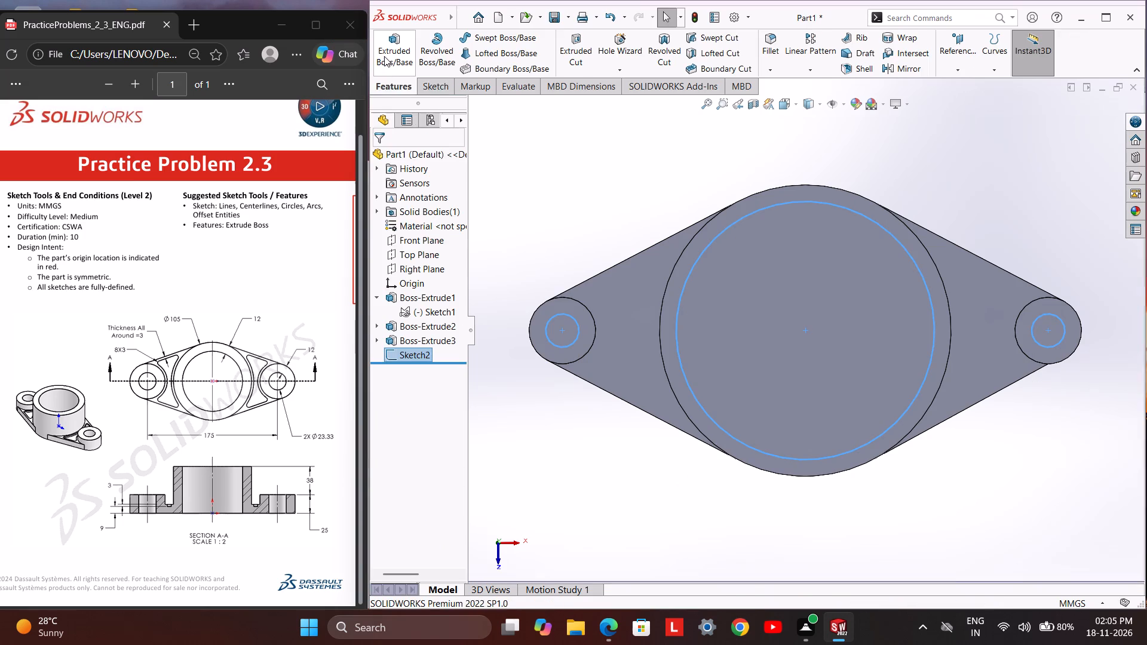
# Cut the central bore and the two end boss holes from the three-circle sketch with the Through All end condition.
pyautogui.click(587, 58)
pyautogui.moveTo(634, 473); pyautogui.dragTo(622, 428, button='middle')
pyautogui.scroll(1, 634, 473)
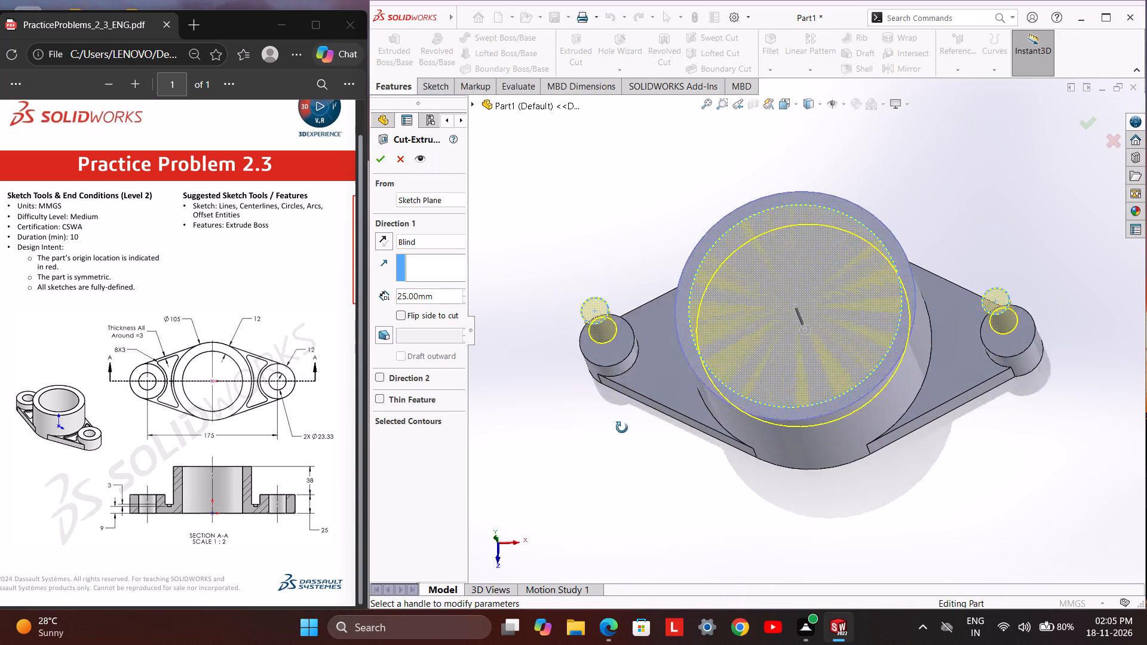
pyautogui.moveTo(622, 428); pyautogui.dragTo(626, 362, button='middle')
pyautogui.moveTo(620, 541); pyautogui.dragTo(626, 493, button='middle')
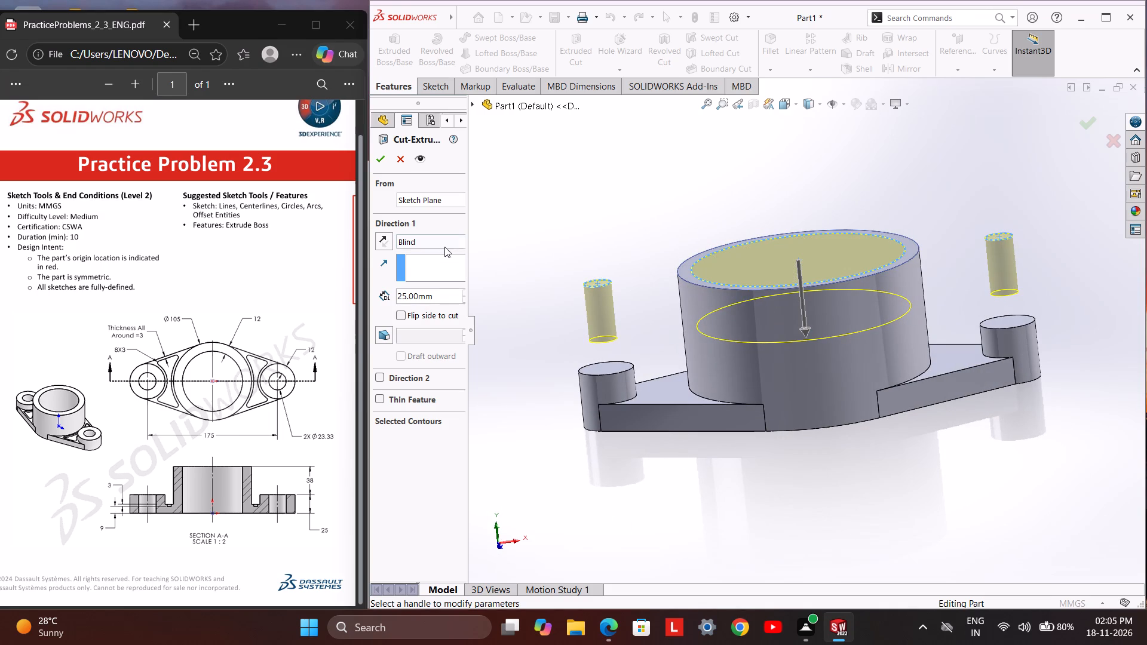
pyautogui.click(444, 245)
pyautogui.click(444, 262)
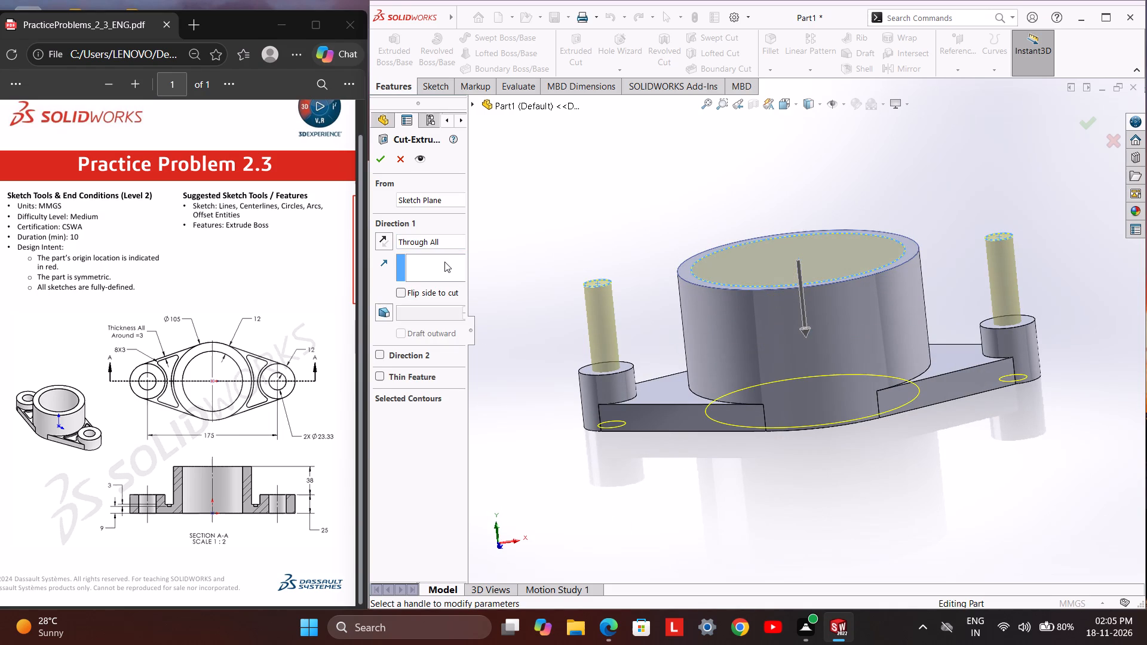
pyautogui.click(383, 159)
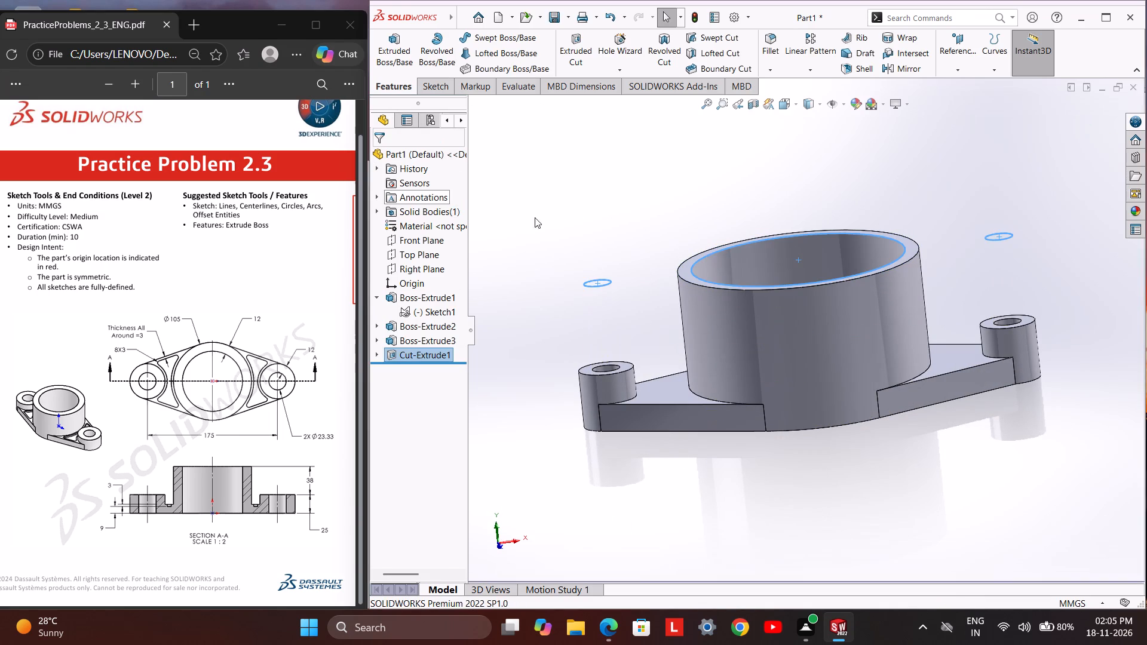
pyautogui.click(578, 217)
# Start a new sketch on the upper face of the left web, between the central cylinder and the end boss.
pyautogui.moveTo(665, 487); pyautogui.dragTo(670, 523, button='middle')
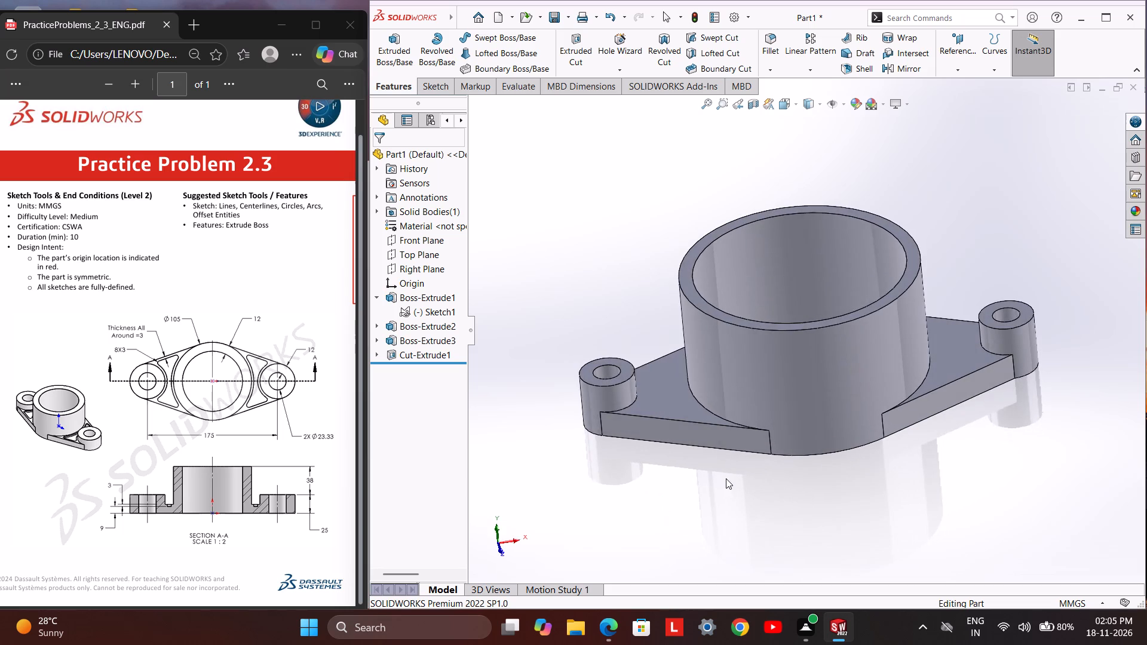
pyautogui.moveTo(726, 486); pyautogui.dragTo(720, 527, button='middle')
pyautogui.moveTo(725, 520); pyautogui.dragTo(725, 560, button='middle')
pyautogui.moveTo(749, 526); pyautogui.dragTo(743, 561, button='middle')
pyautogui.moveTo(743, 515); pyautogui.dragTo(755, 512, button='middle')
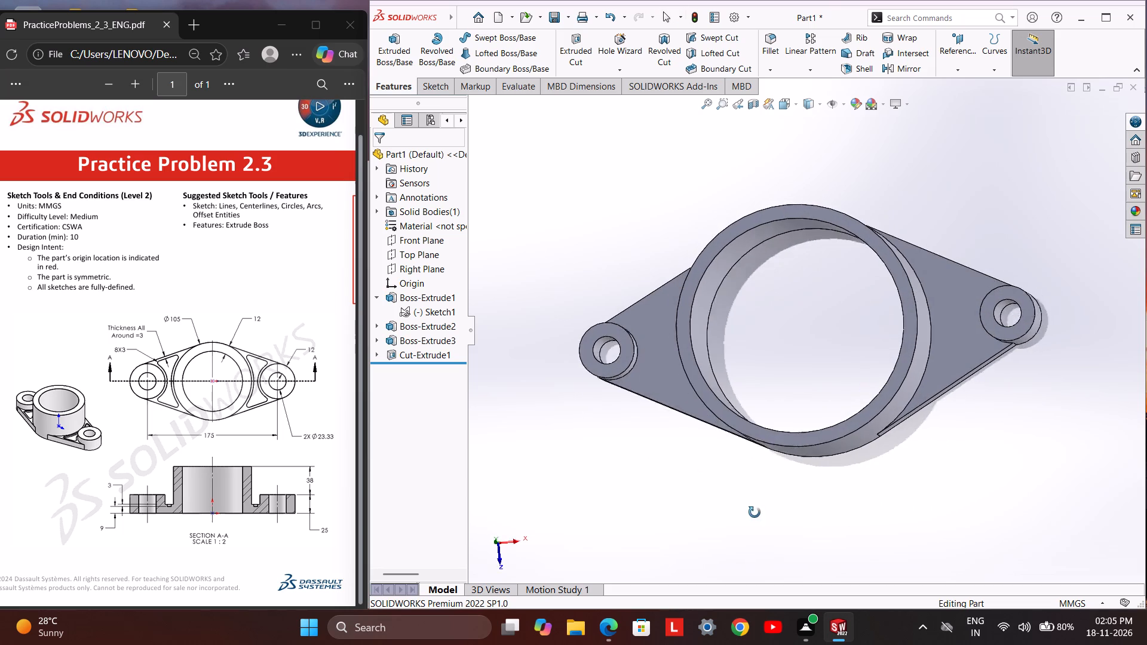
pyautogui.moveTo(755, 512); pyautogui.dragTo(755, 460, button='middle')
pyautogui.click(655, 348)
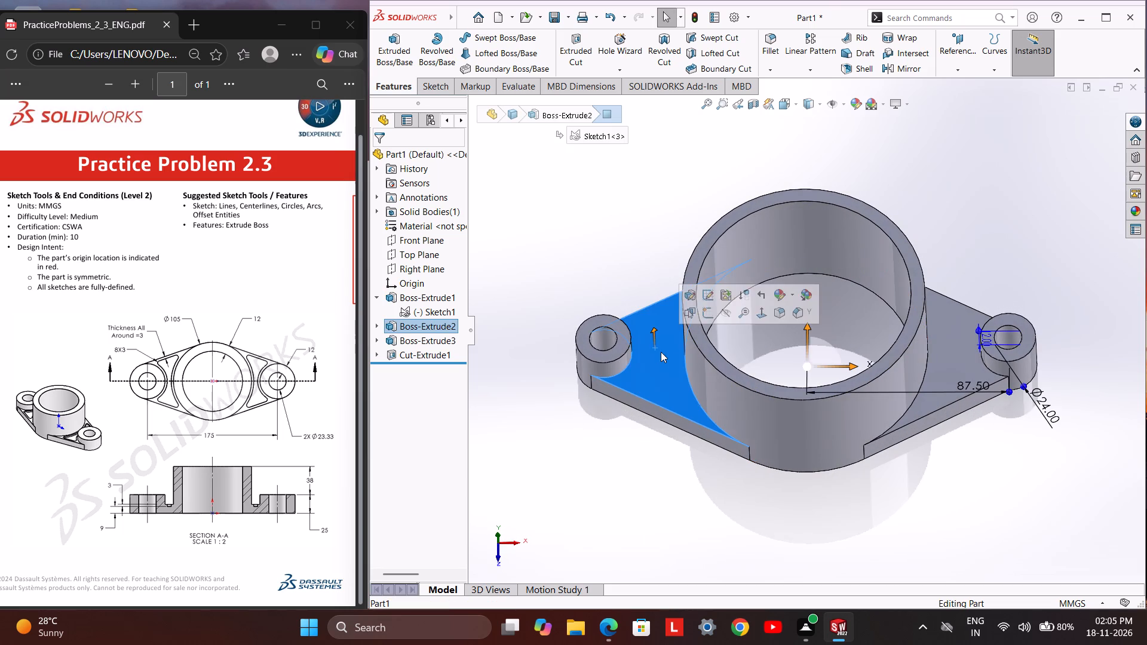
pyautogui.click(714, 315)
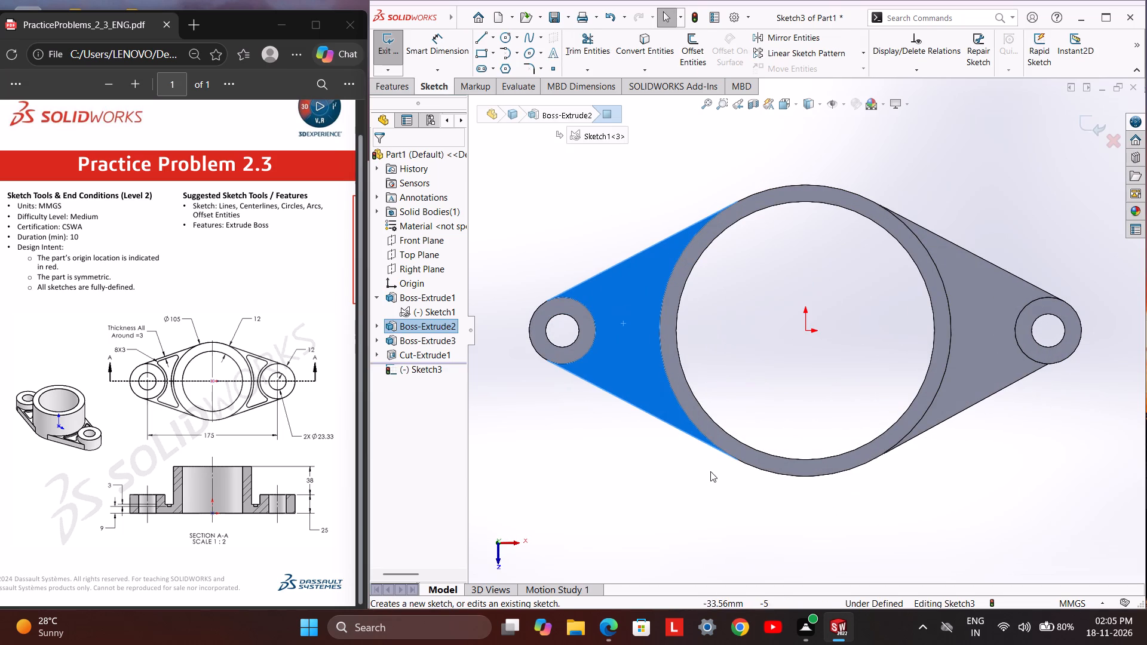
pyautogui.moveTo(725, 0); pyautogui.dragTo(1146, 41, button='right')
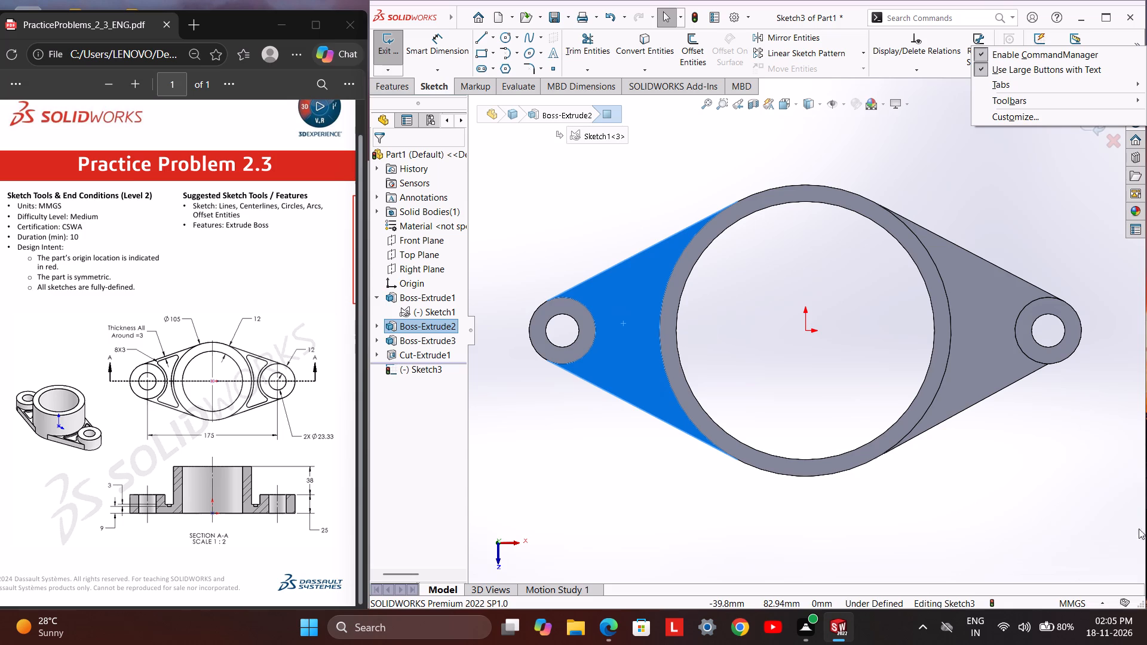
pyautogui.click(962, 373)
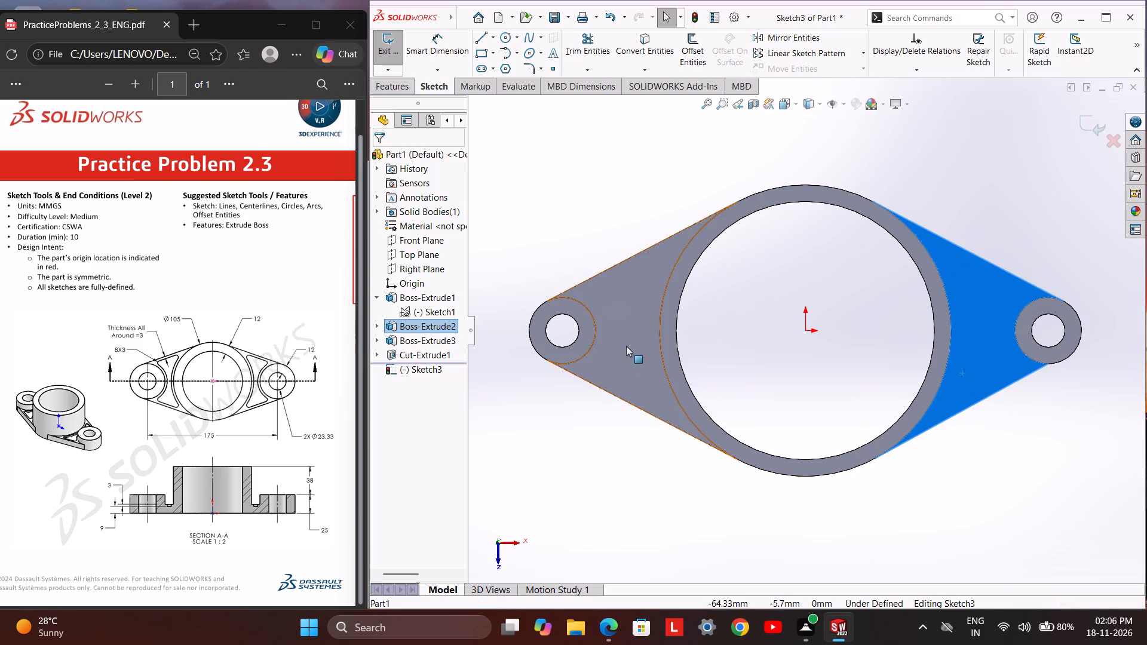
pyautogui.click(625, 345)
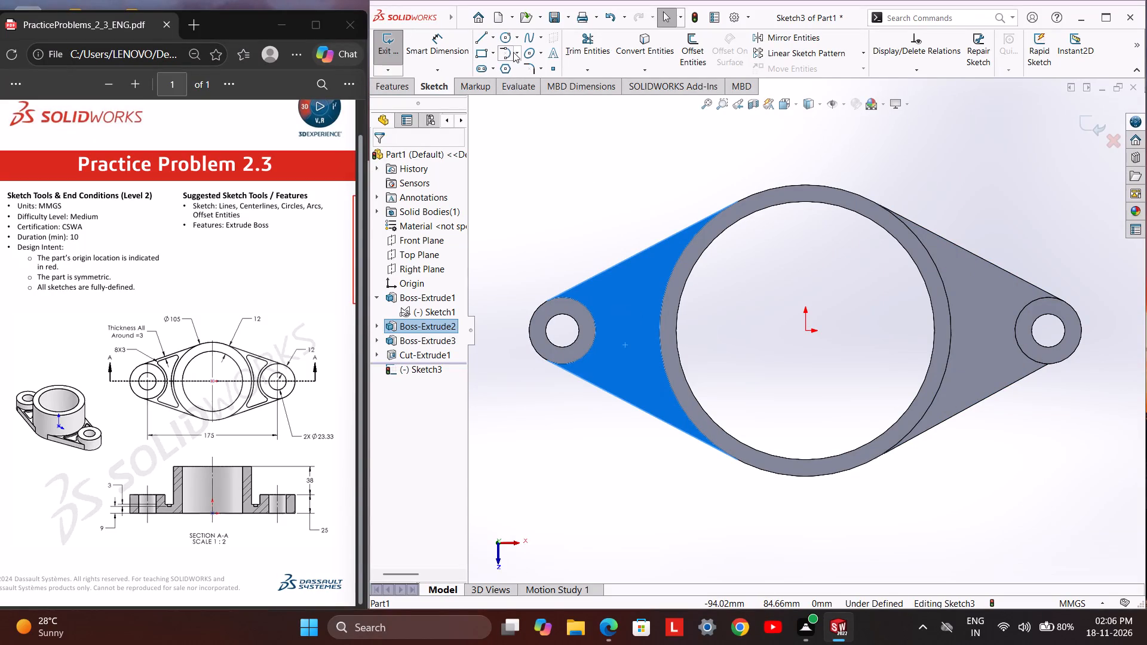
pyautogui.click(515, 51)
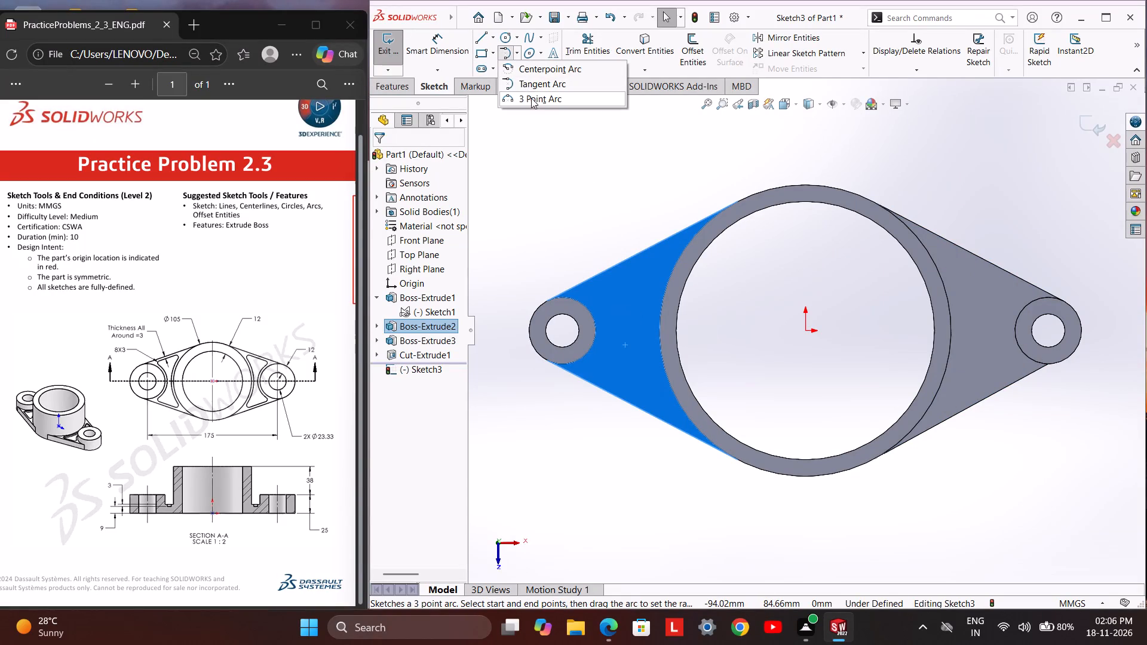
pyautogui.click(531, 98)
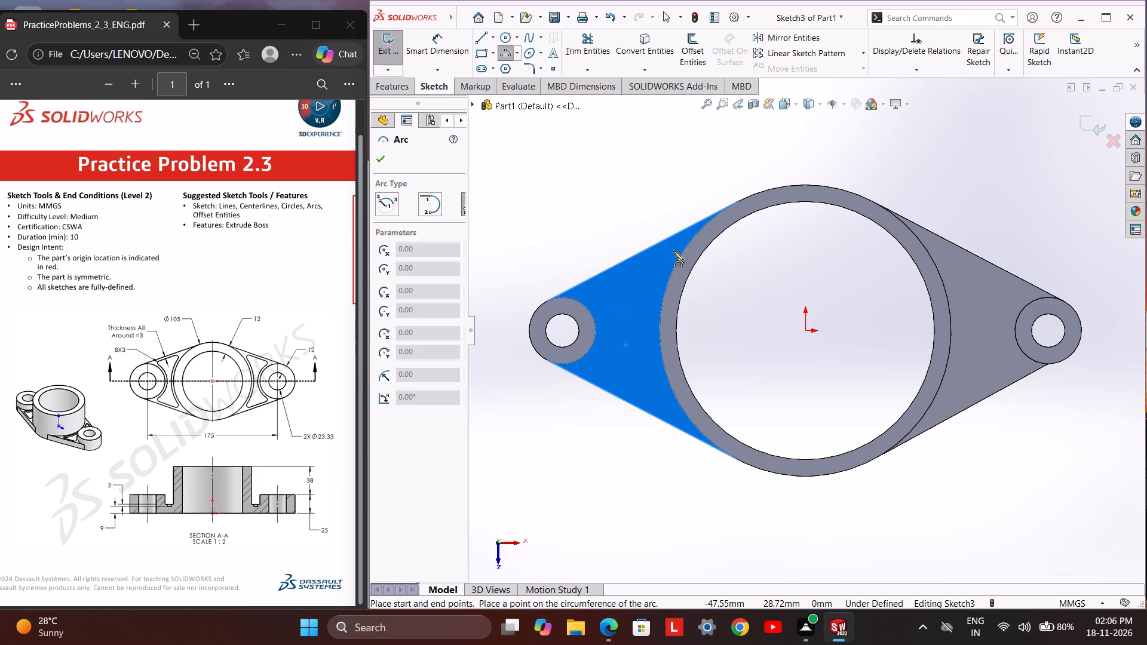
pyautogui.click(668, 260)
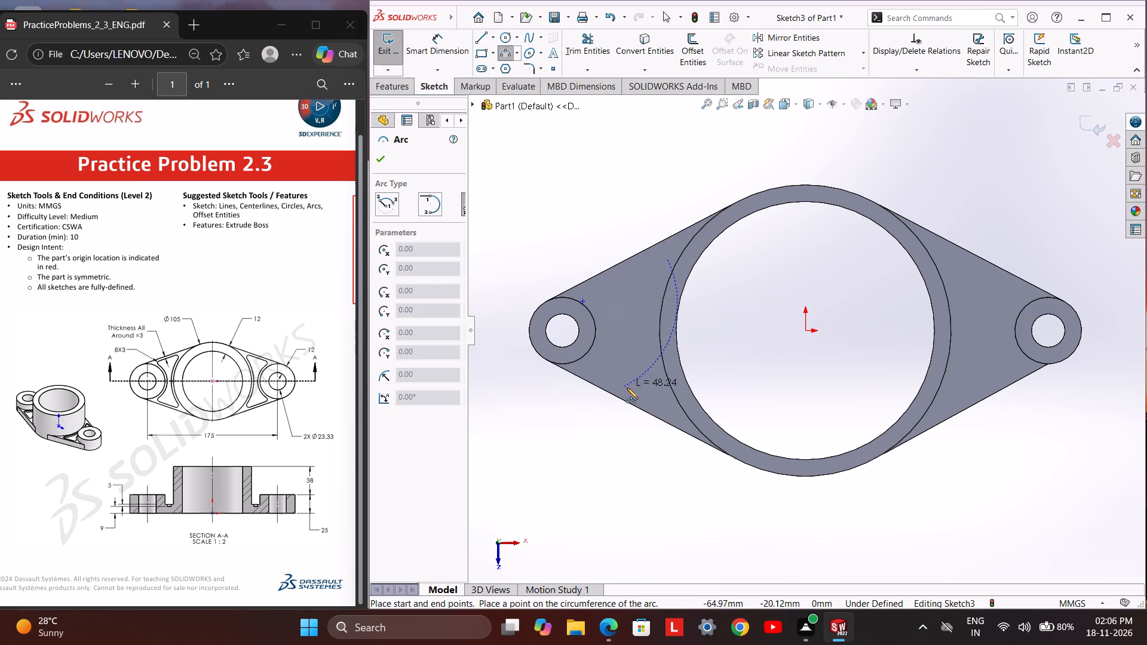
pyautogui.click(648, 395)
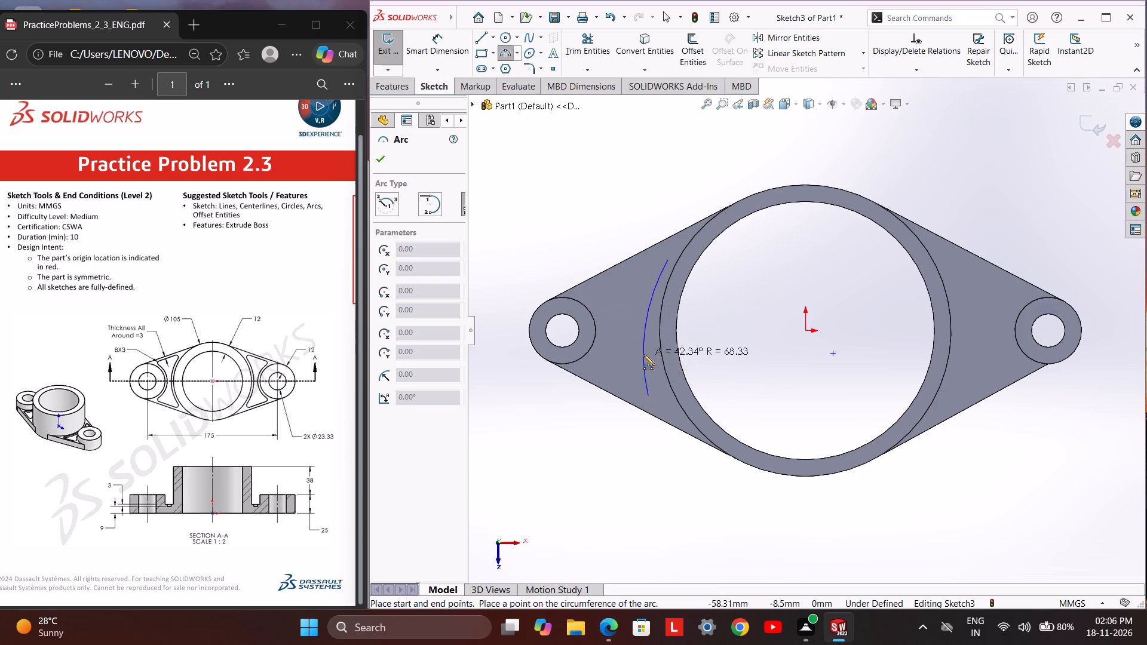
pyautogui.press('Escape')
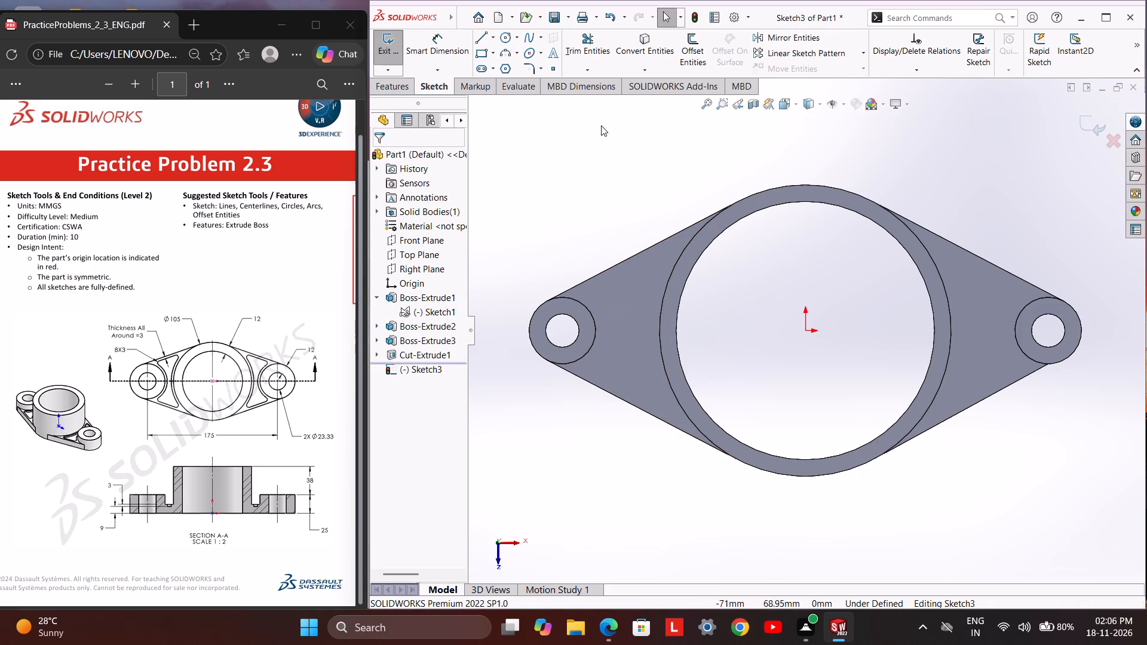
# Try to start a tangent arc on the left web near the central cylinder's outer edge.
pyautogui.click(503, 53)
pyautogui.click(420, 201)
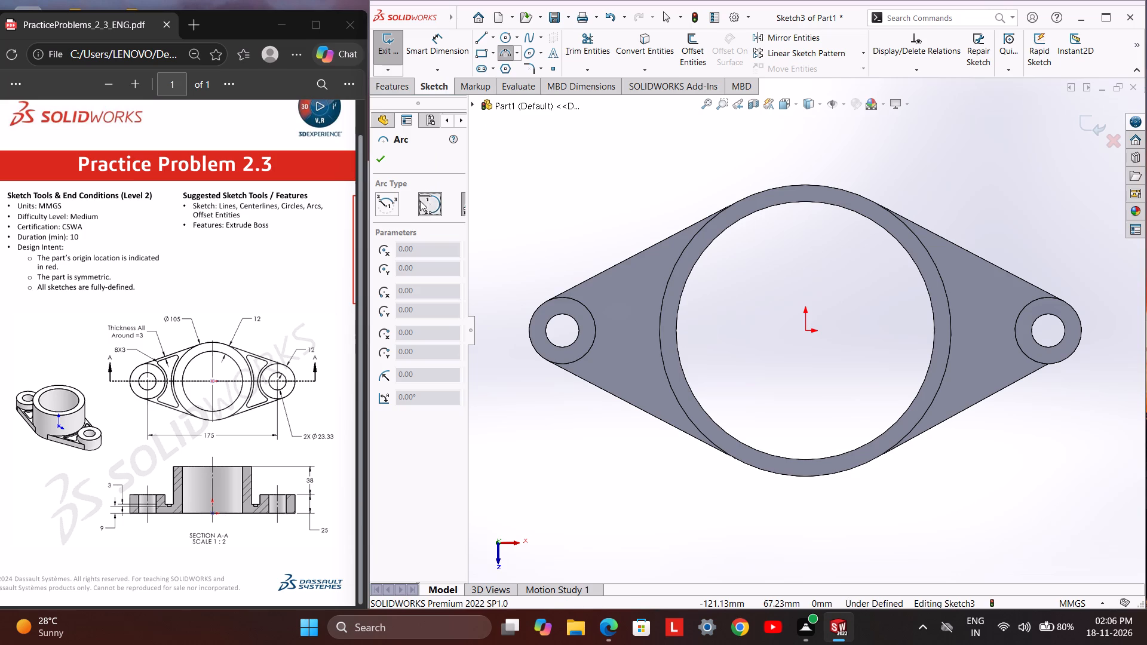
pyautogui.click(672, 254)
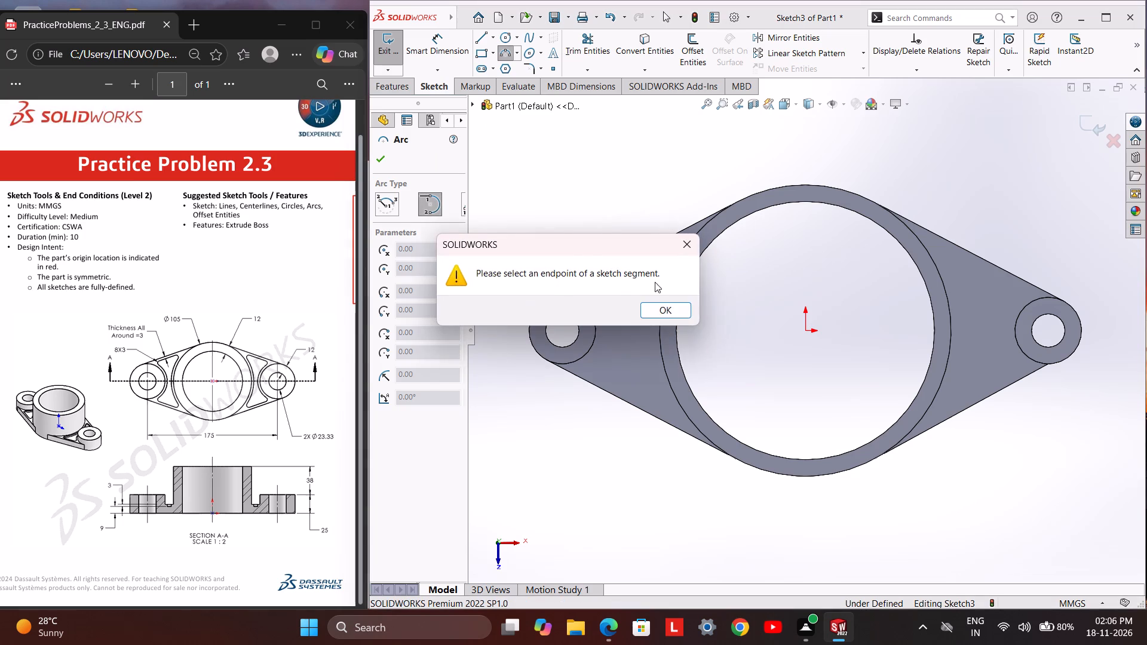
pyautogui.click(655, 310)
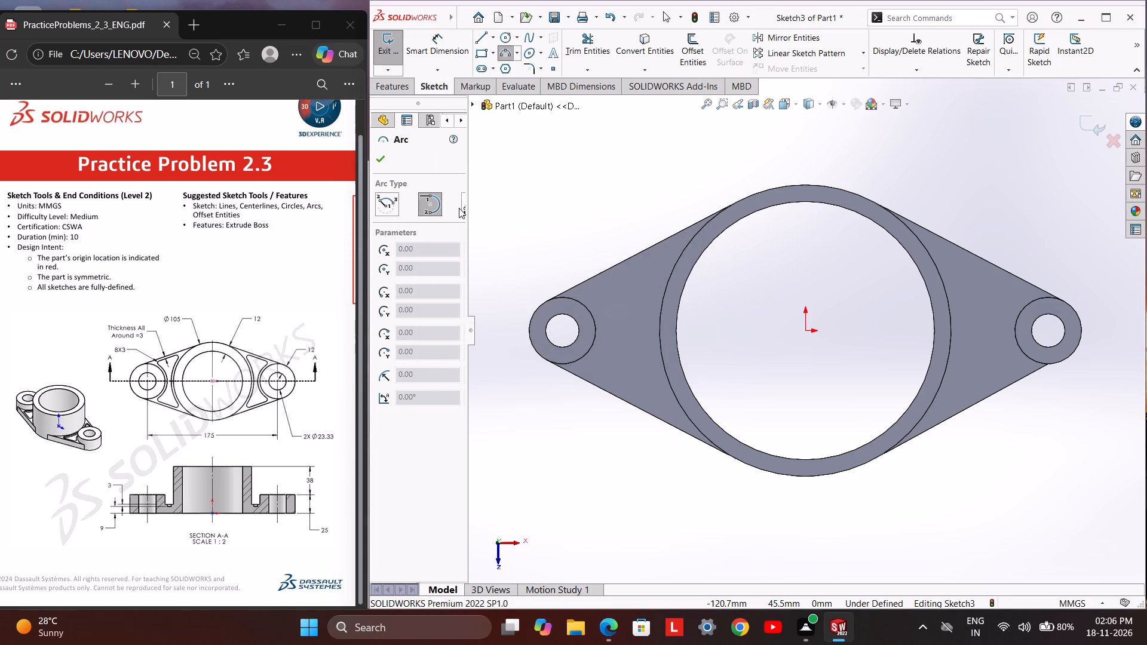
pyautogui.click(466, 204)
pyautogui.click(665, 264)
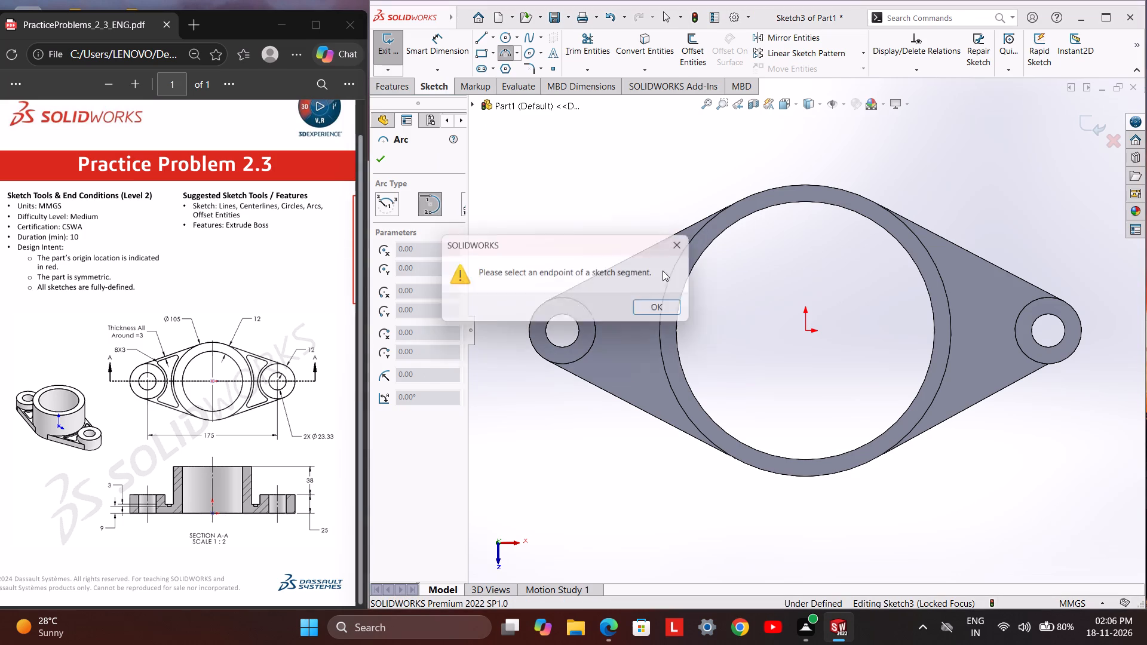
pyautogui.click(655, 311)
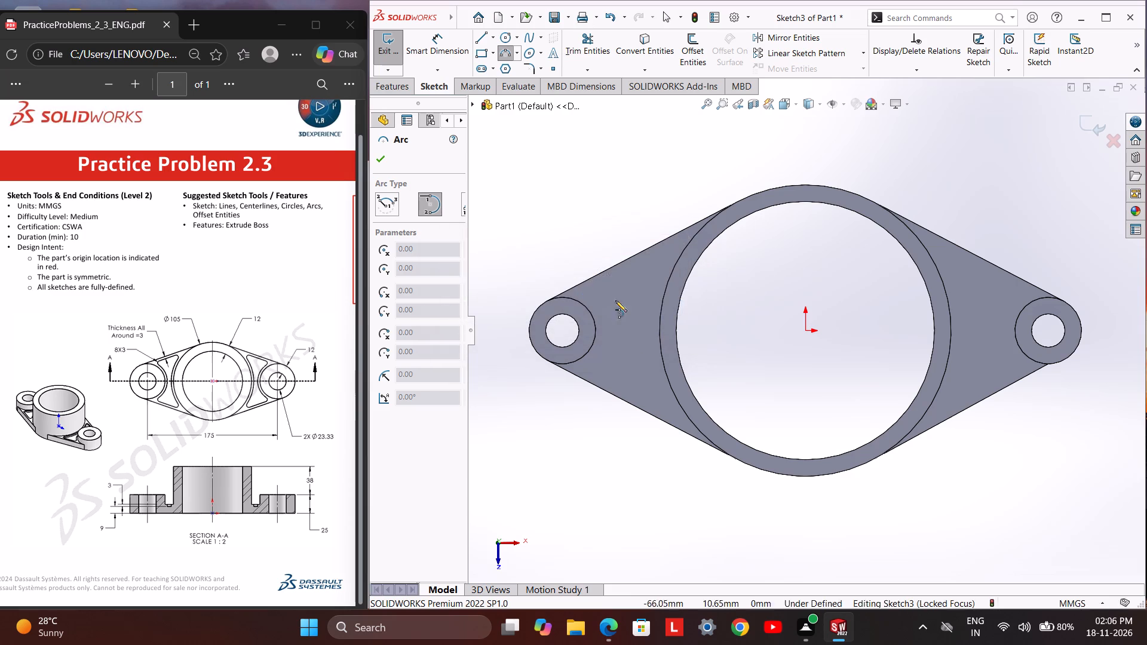
# Sketch a three-point arc of about 62 mm radius on the left web, just outside the central cylinder's edge.
pyautogui.click(463, 208)
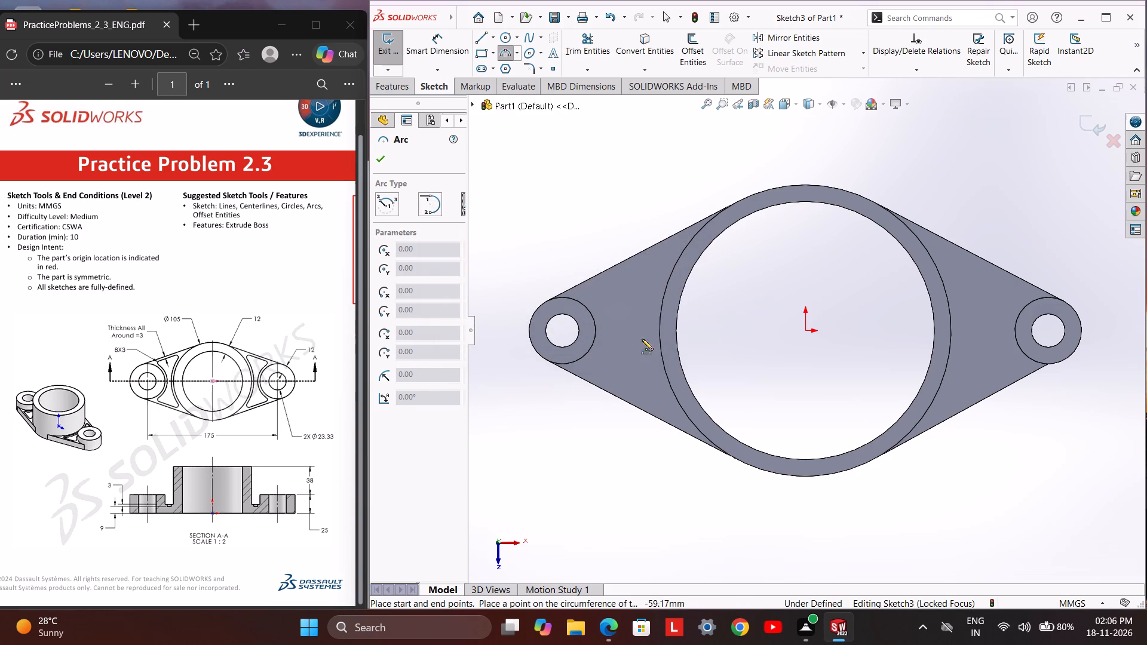
pyautogui.click(664, 266)
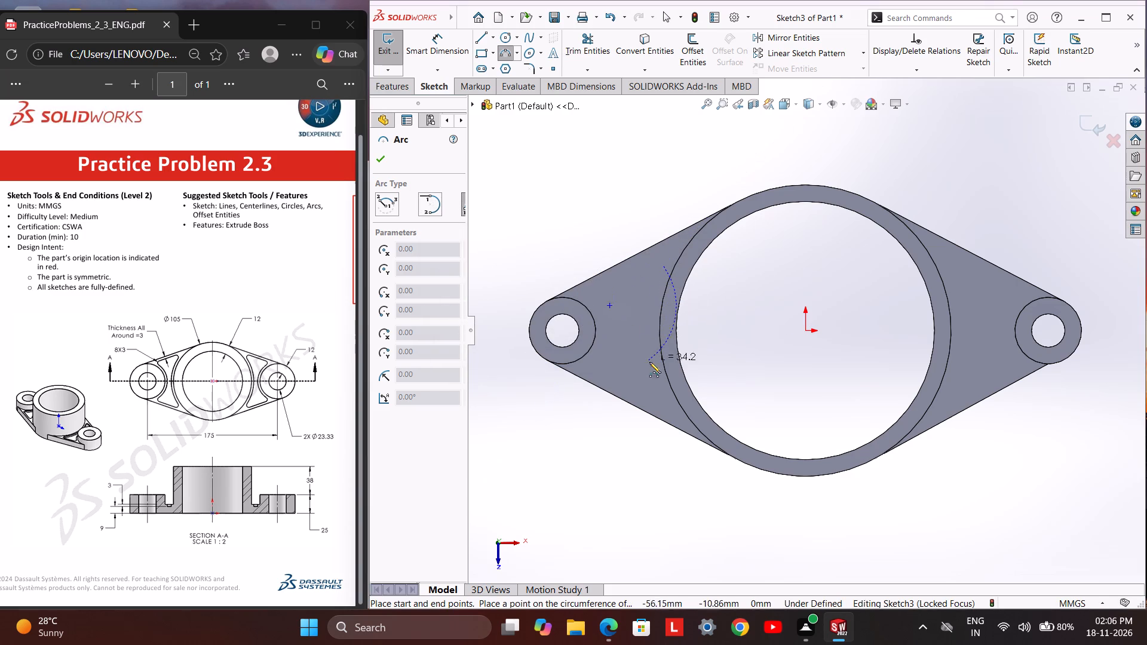
pyautogui.click(665, 395)
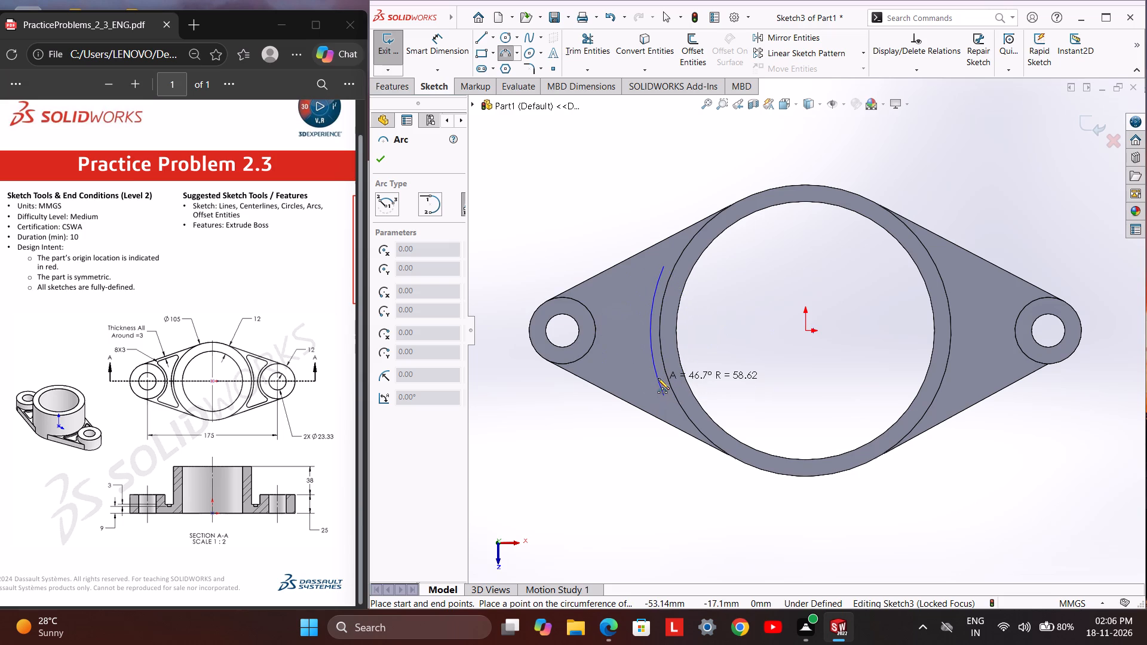
pyautogui.click(658, 378)
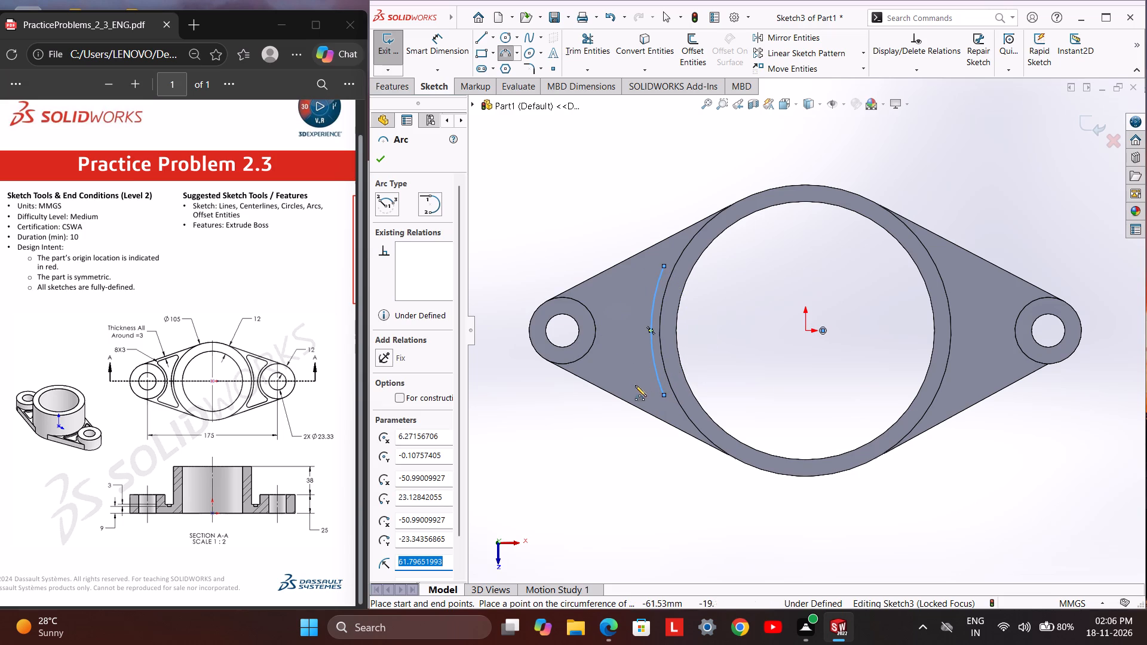
pyautogui.press('Escape')
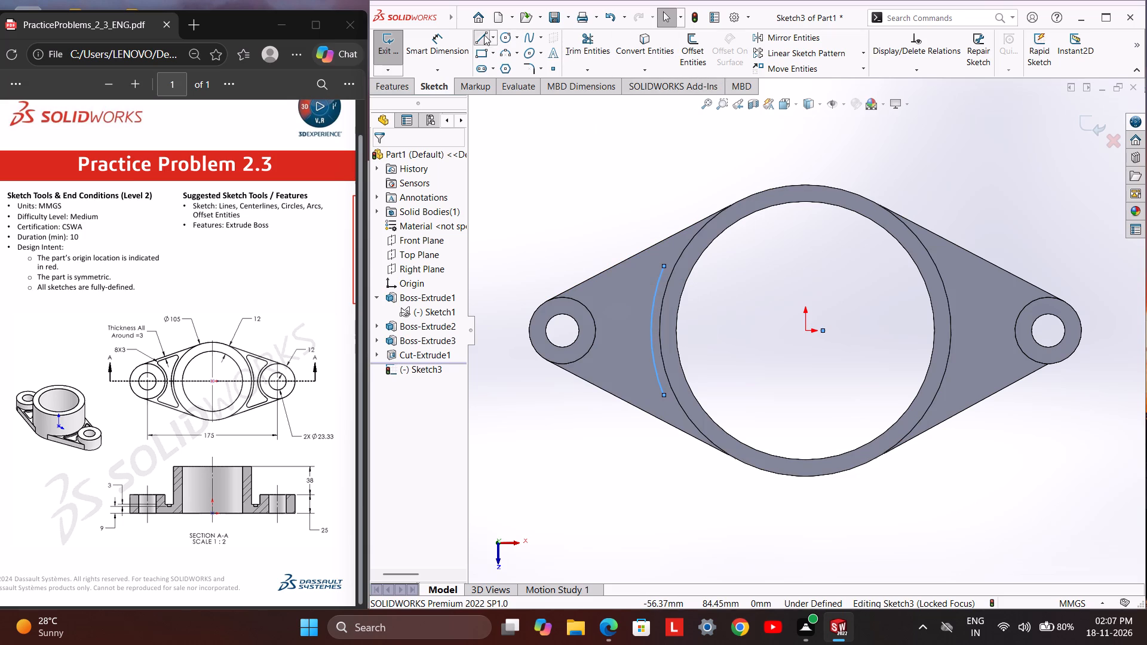
# Sketch a line about 30 mm long from the arc's upper end to the top of the left end boss.
pyautogui.click(484, 35)
pyautogui.click(664, 265)
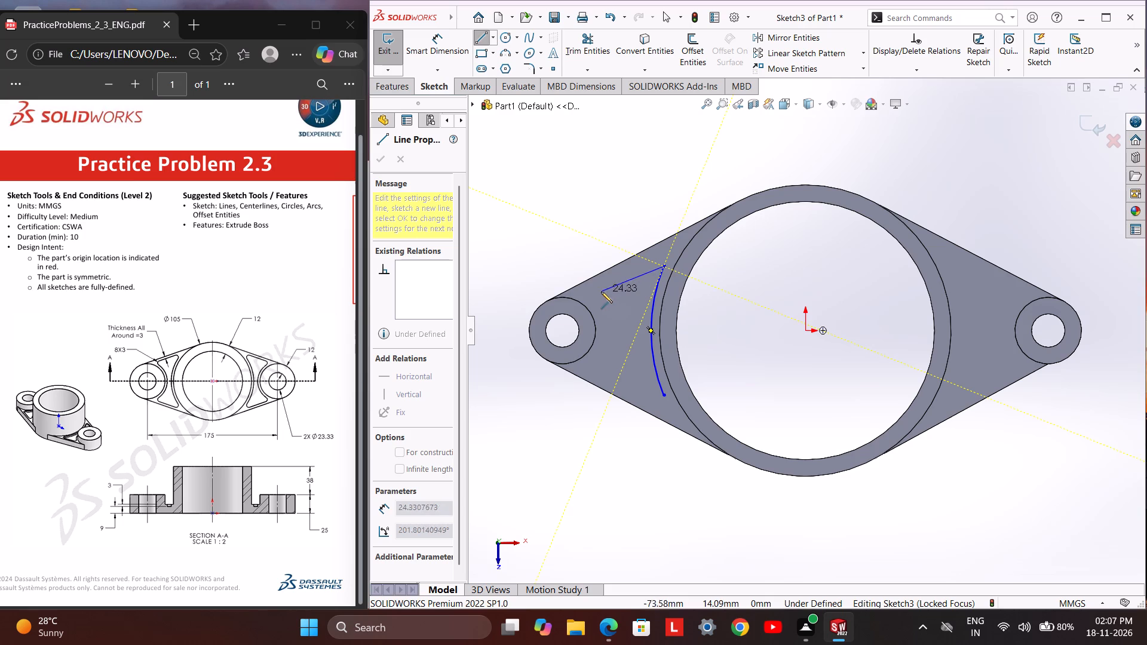
pyautogui.click(587, 297)
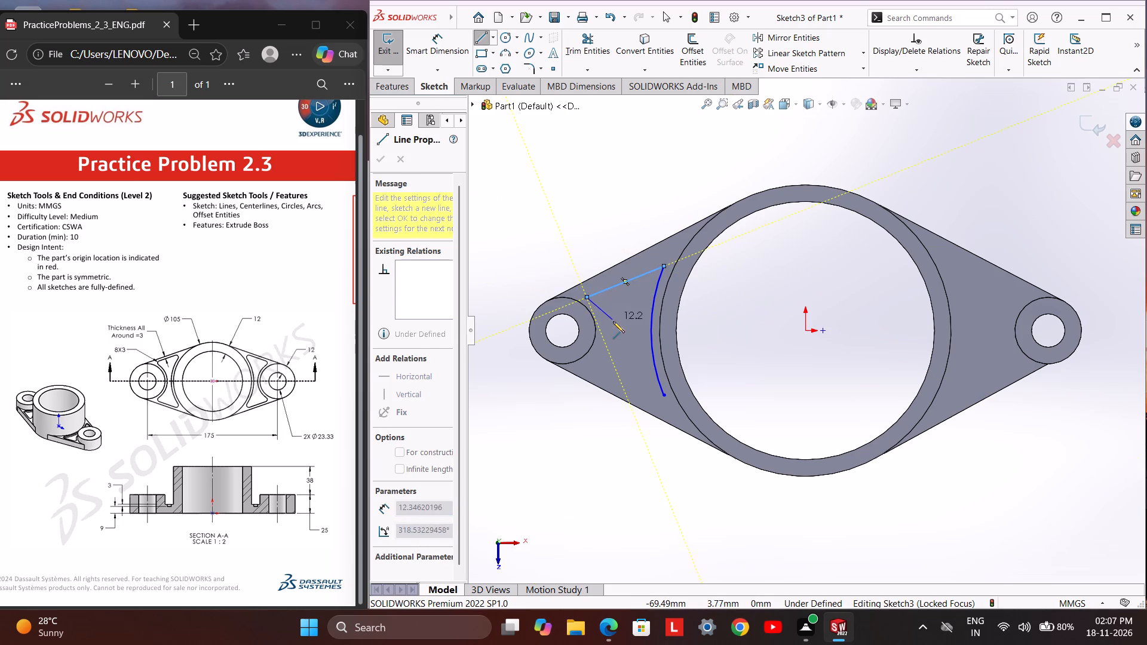
pyautogui.press('Escape')
# Sketch a three-point arc of about 17 mm radius around the left end boss, starting at the line's free end.
pyautogui.click(511, 51)
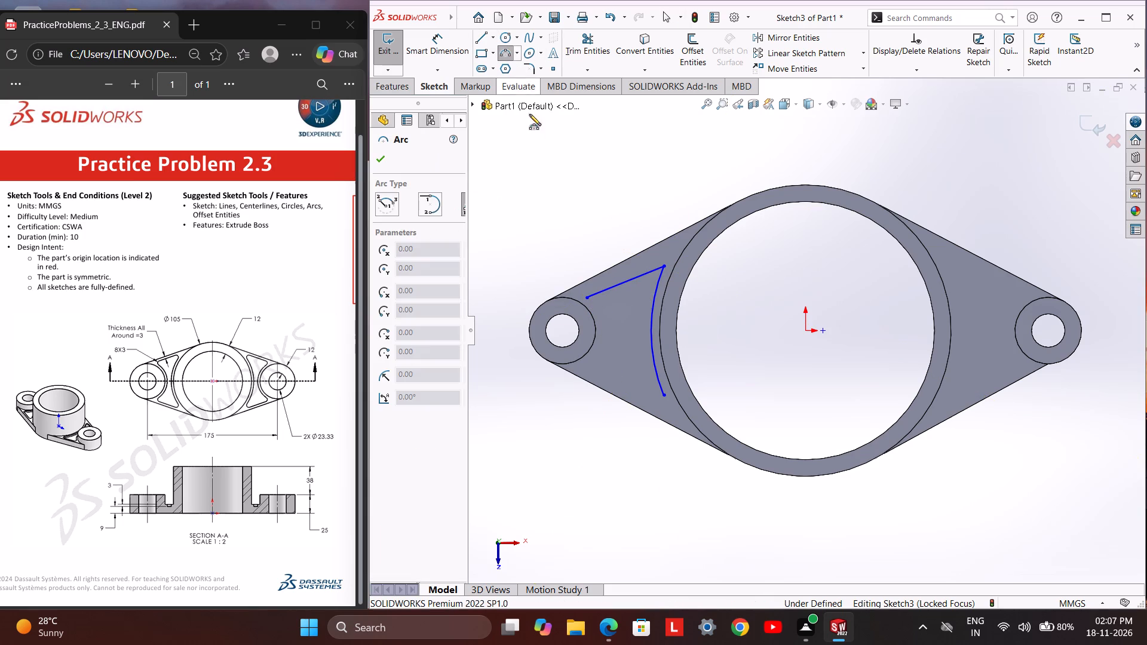
pyautogui.click(586, 297)
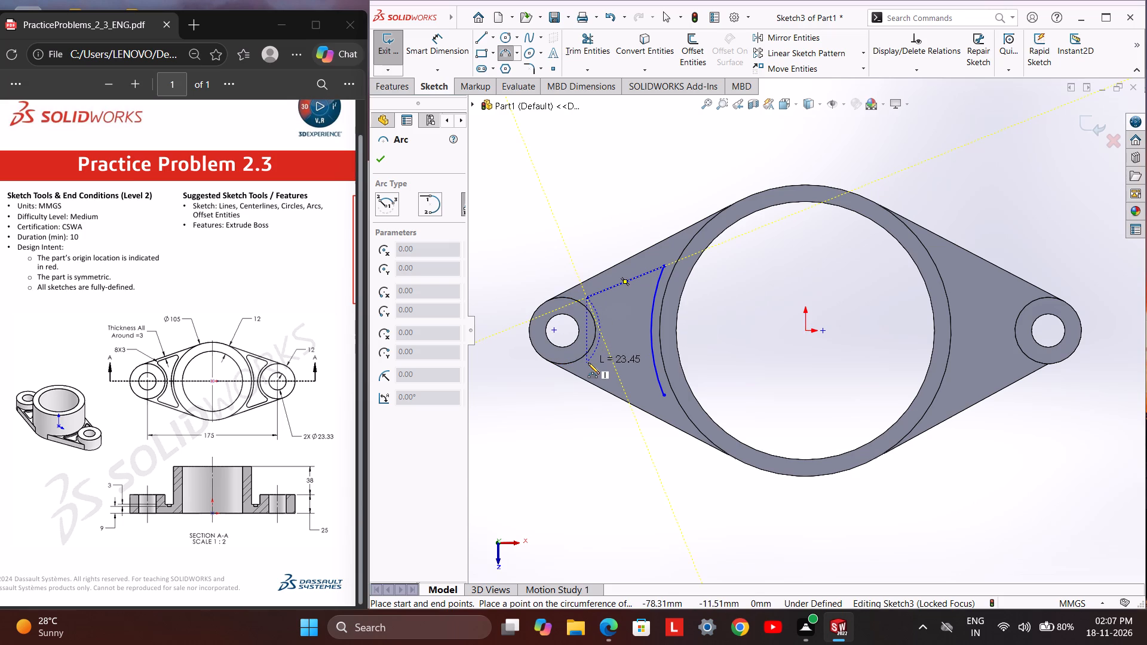
pyautogui.click(588, 363)
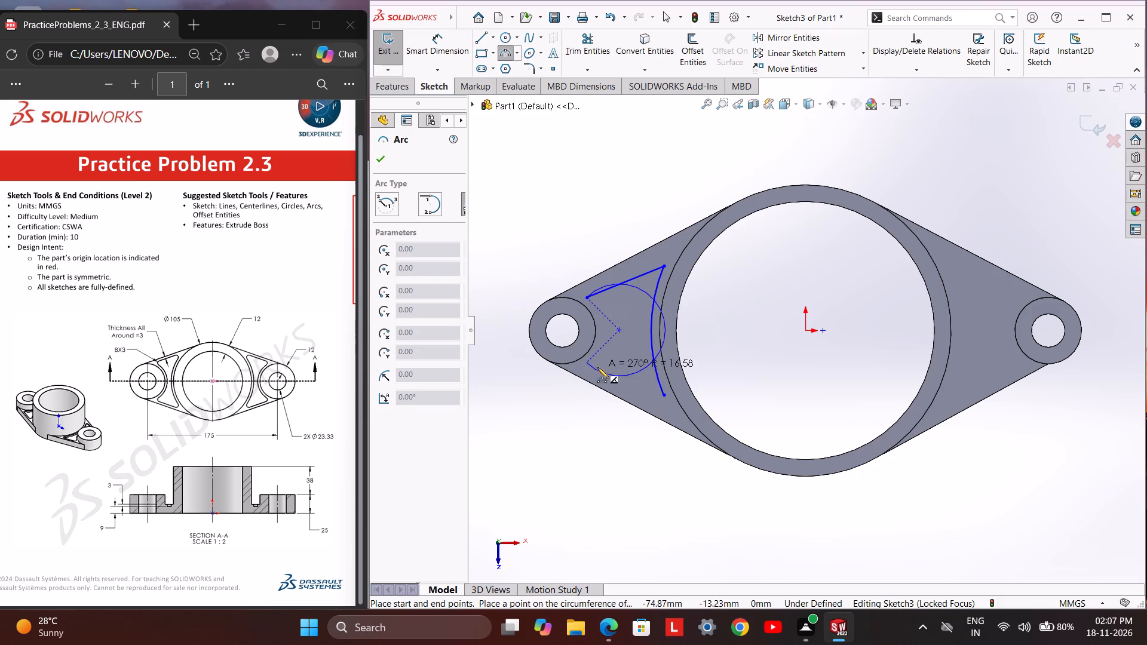
pyautogui.click(602, 328)
pyautogui.press('Escape')
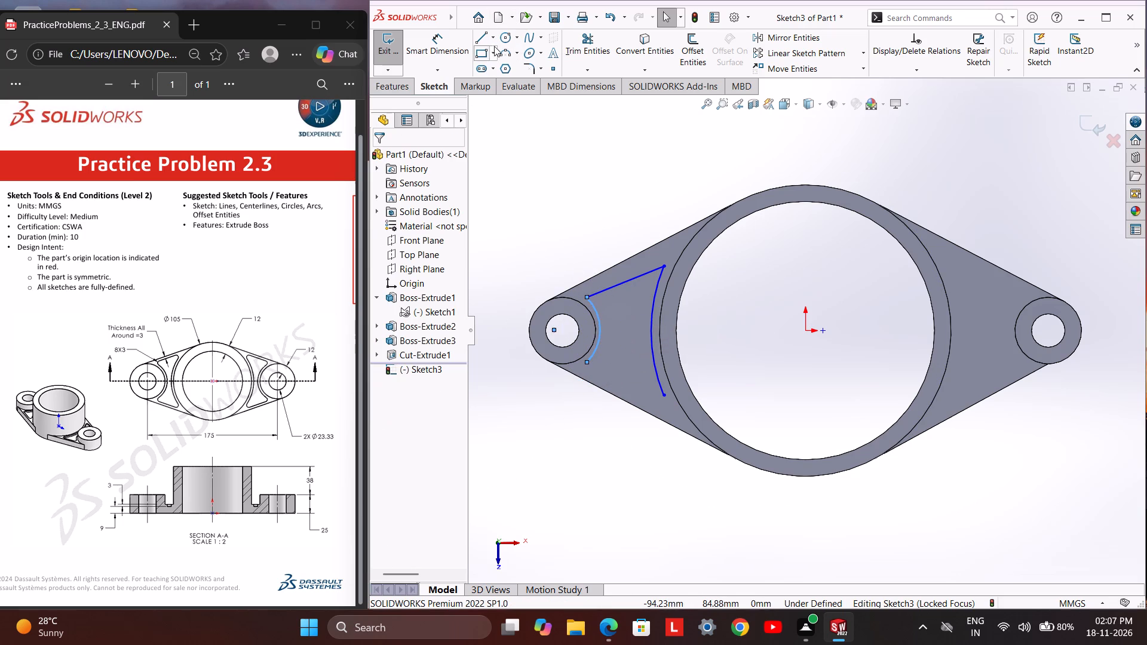
# Close the pocket profile with a line about 30 mm long joining the lower ends of the two arcs.
pyautogui.click(490, 43)
pyautogui.click(583, 361)
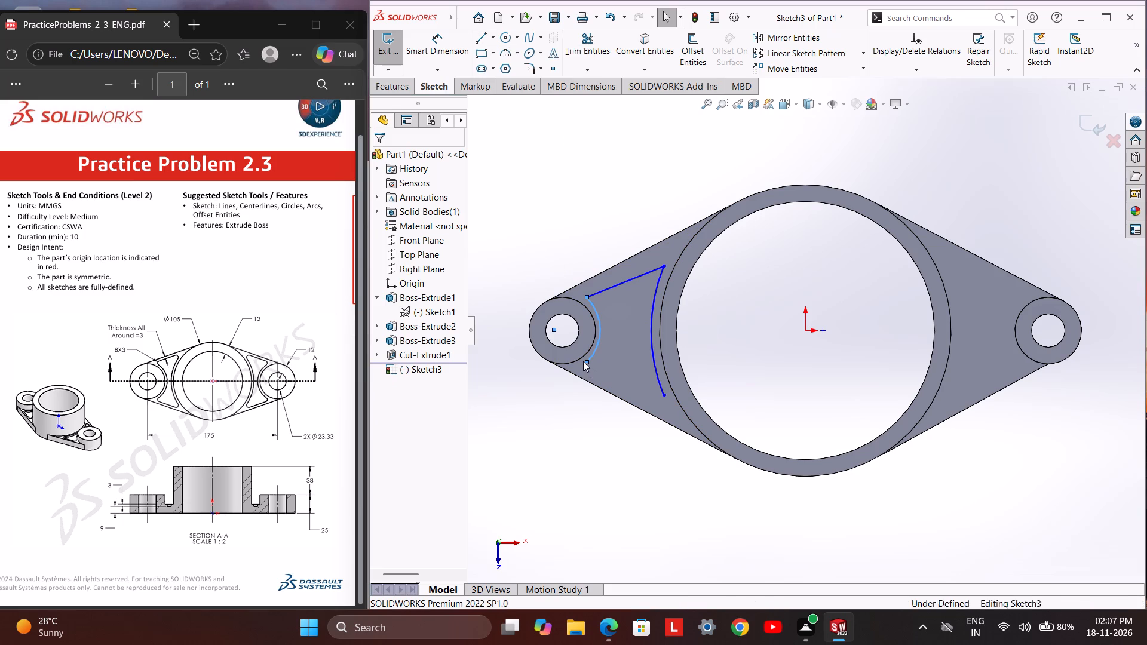
pyautogui.click(663, 391)
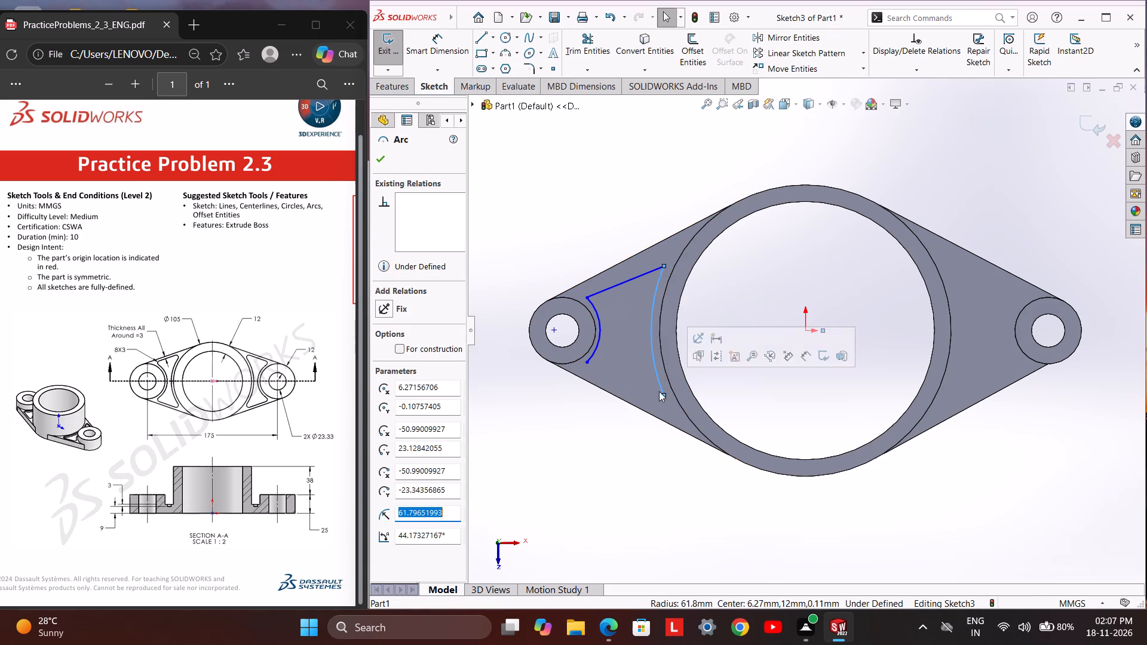
pyautogui.press('Escape')
pyautogui.click(482, 35)
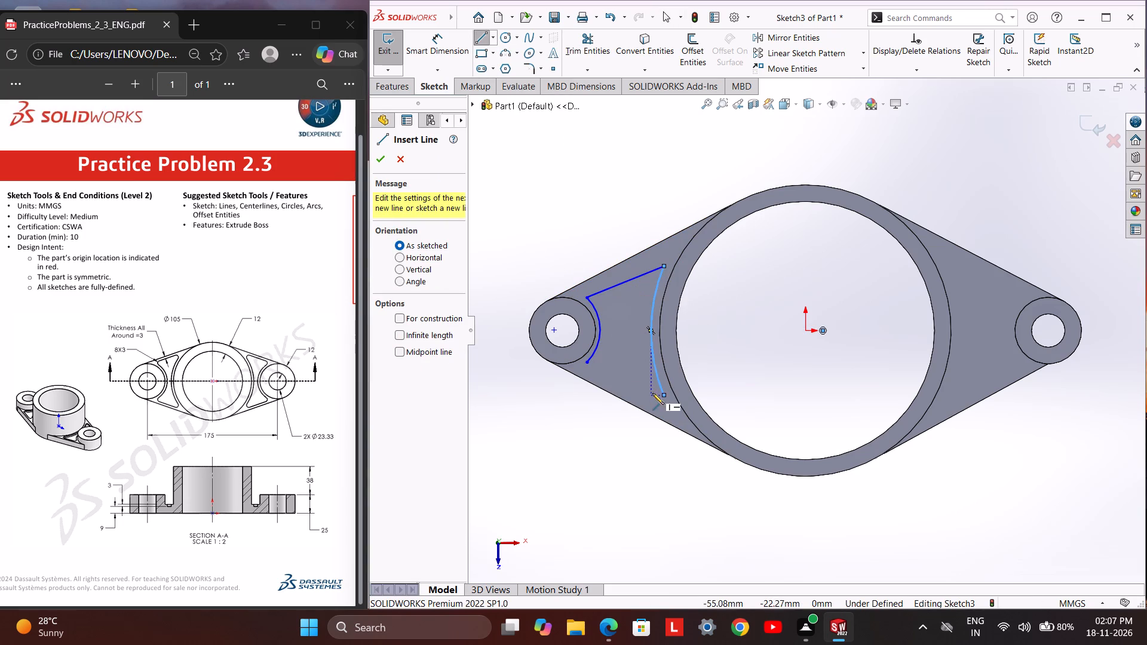
pyautogui.click(665, 394)
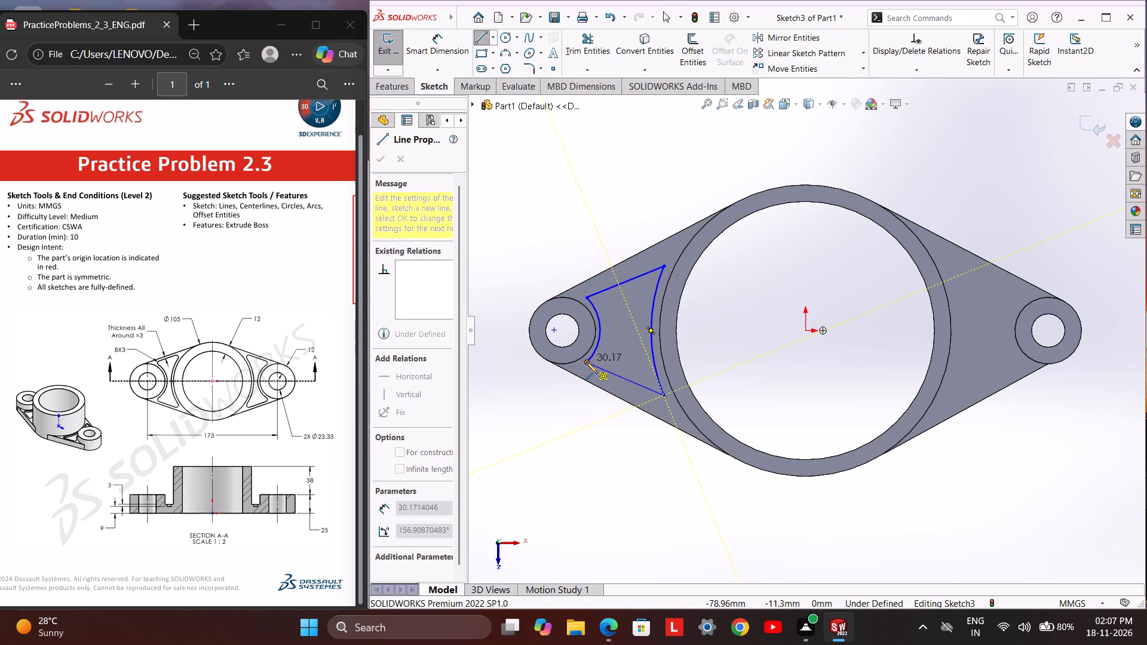
pyautogui.click(586, 362)
pyautogui.press('Escape')
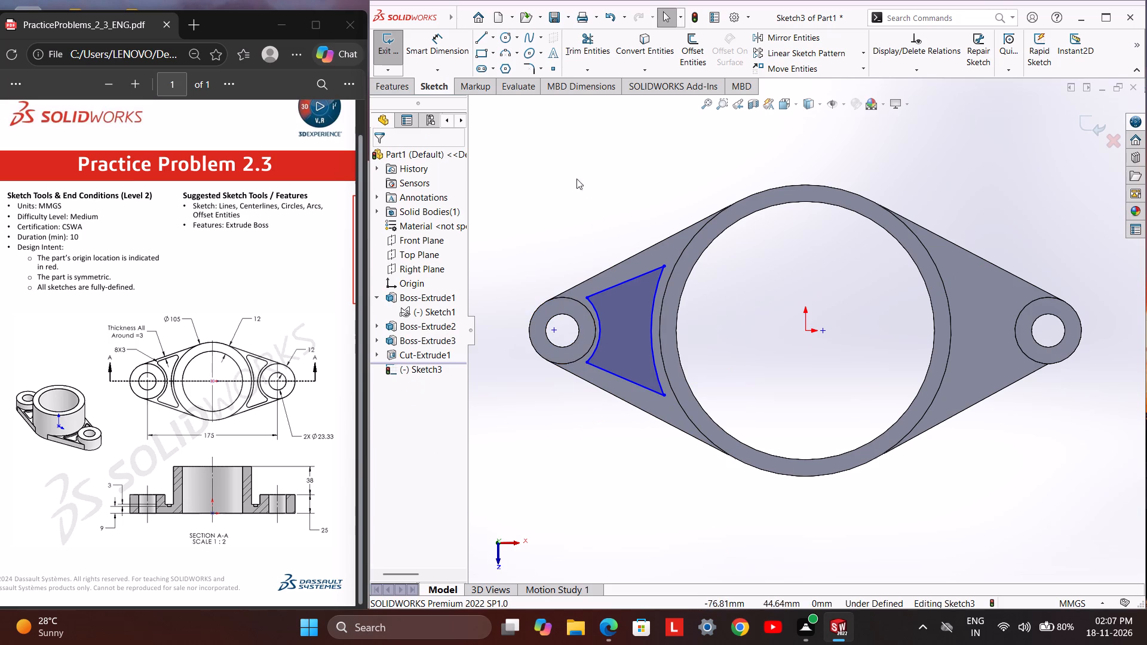
# Dimension the angle between the profile's upper line and the web's upper edge as 3°.
pyautogui.click(464, 53)
pyautogui.click(617, 285)
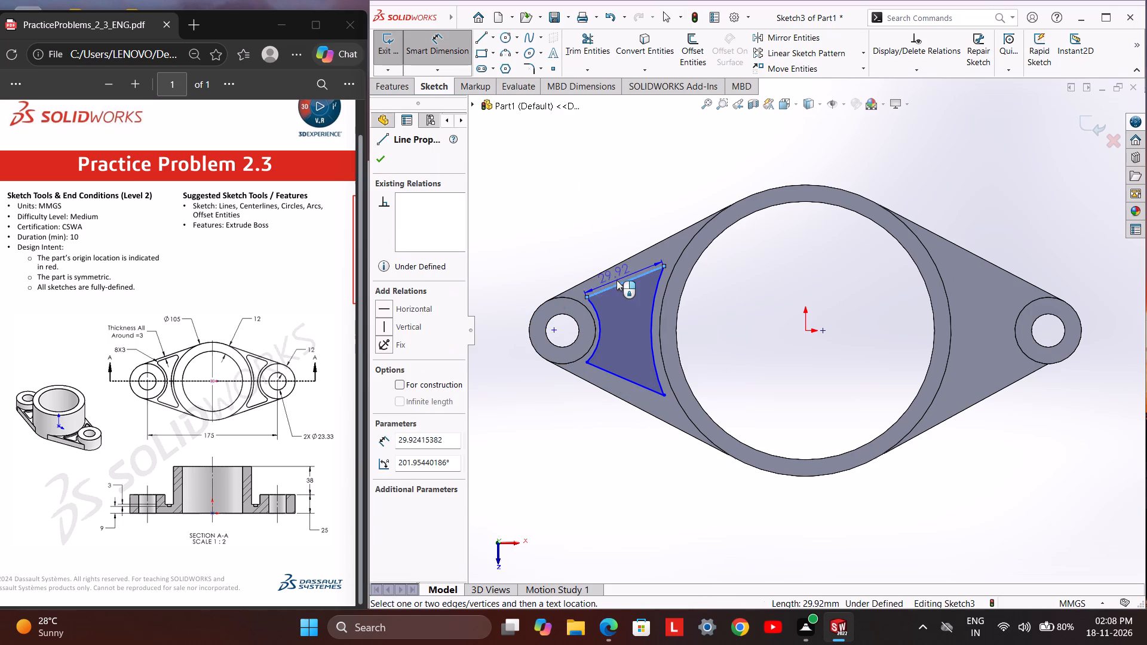
pyautogui.click(609, 268)
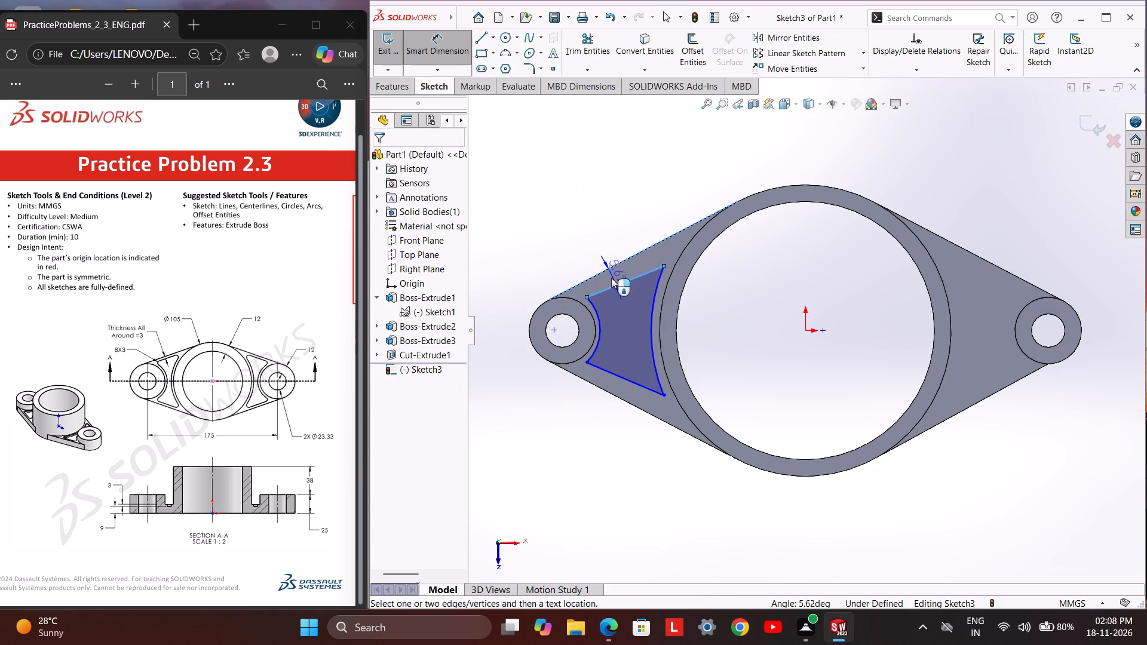
pyautogui.click(602, 281)
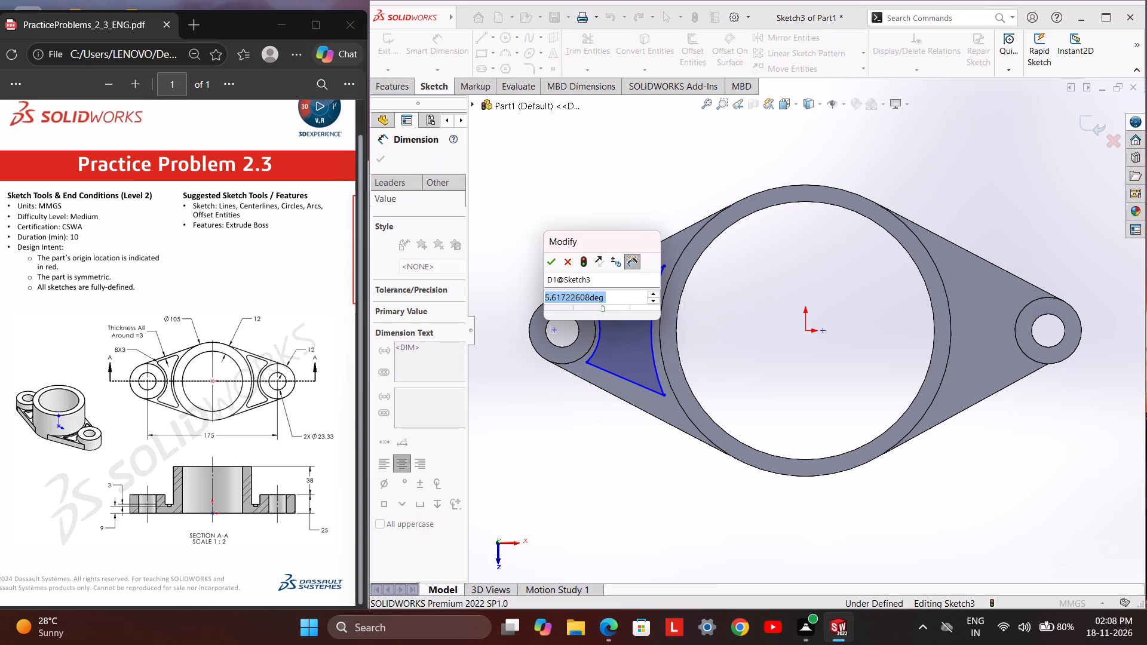
pyautogui.press('3')
pyautogui.press('Return')
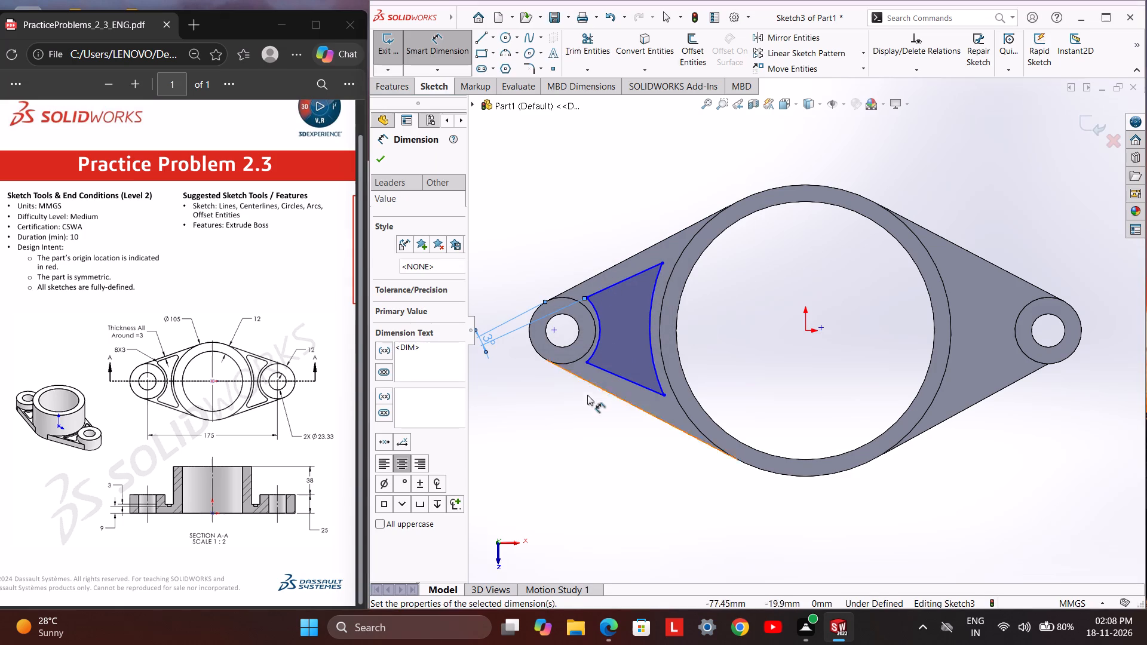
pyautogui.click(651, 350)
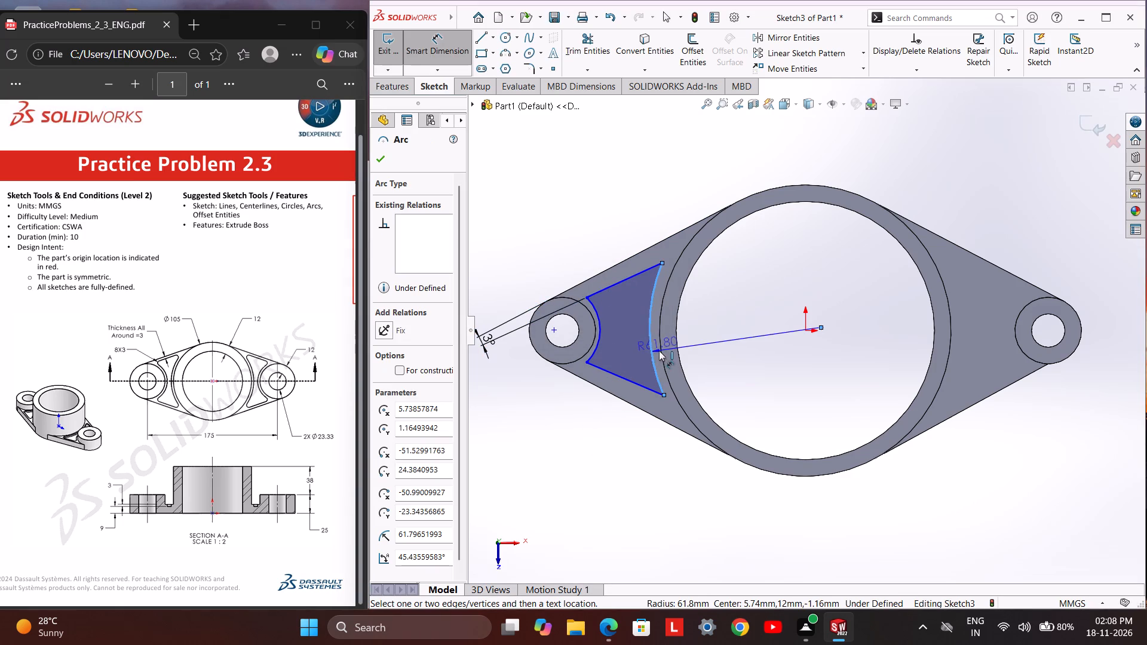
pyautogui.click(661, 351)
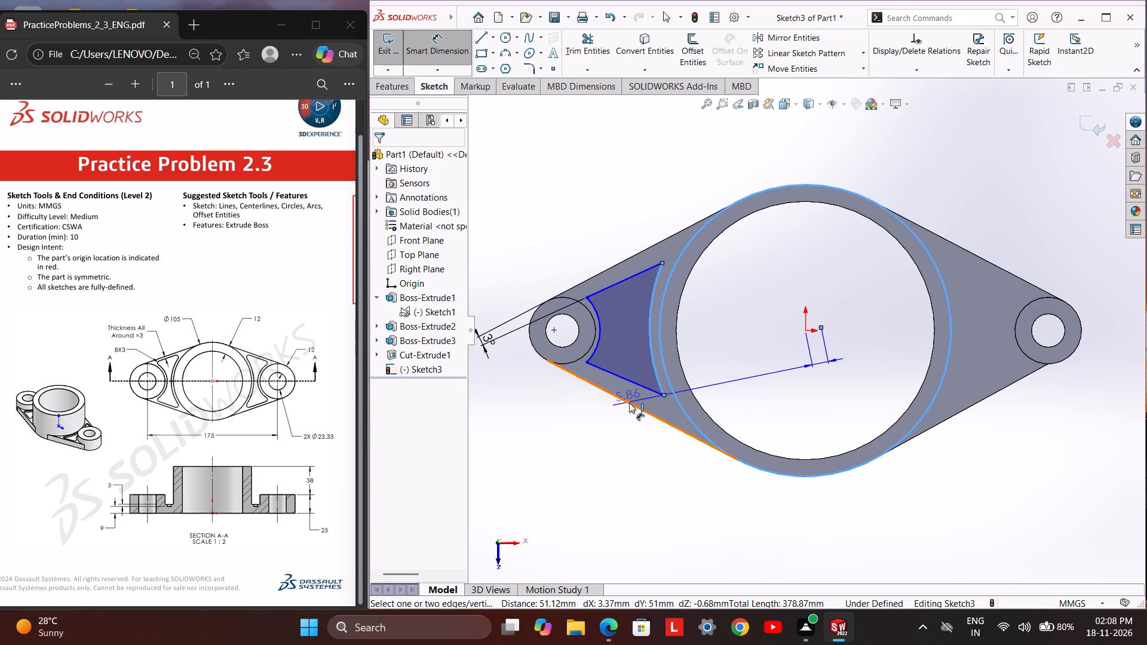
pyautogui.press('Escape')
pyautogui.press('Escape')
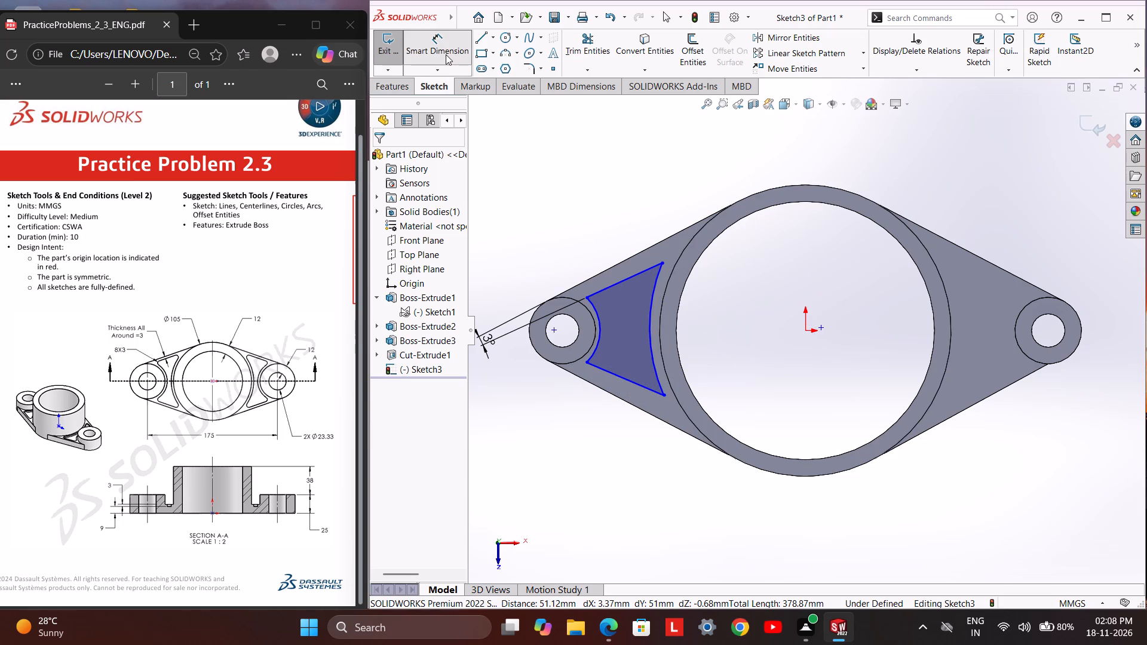
# Dimension the profile's large arc against the central cylinder's outer edge with a centre-to-centre distance of 3 mm.
pyautogui.click(446, 54)
pyautogui.click(446, 54)
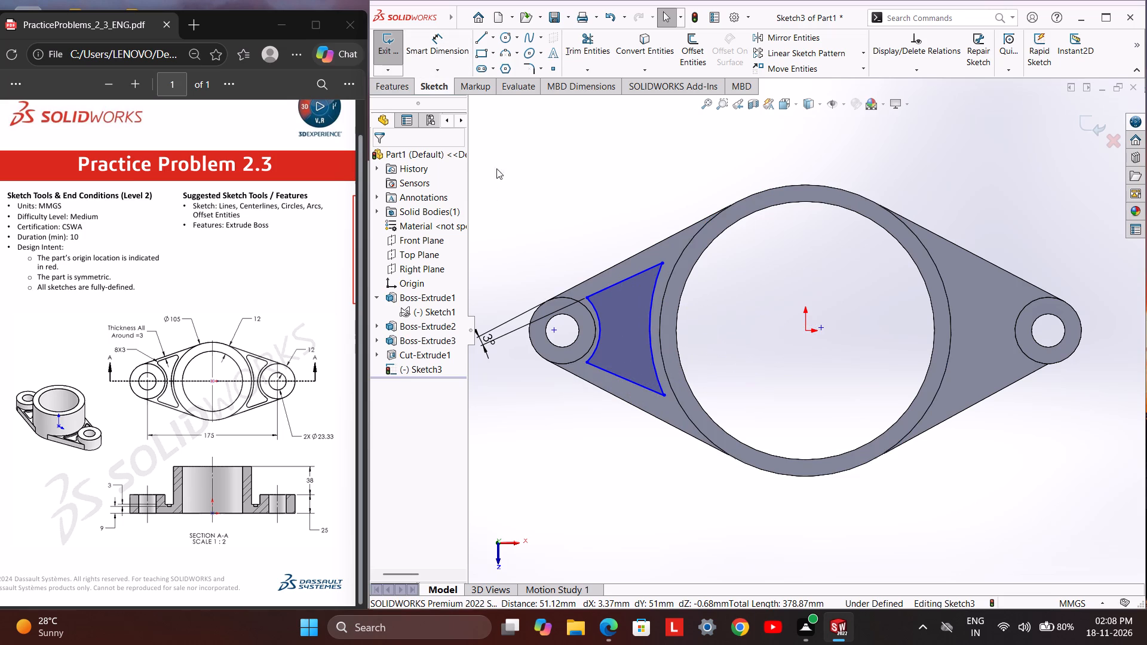
pyautogui.click(455, 57)
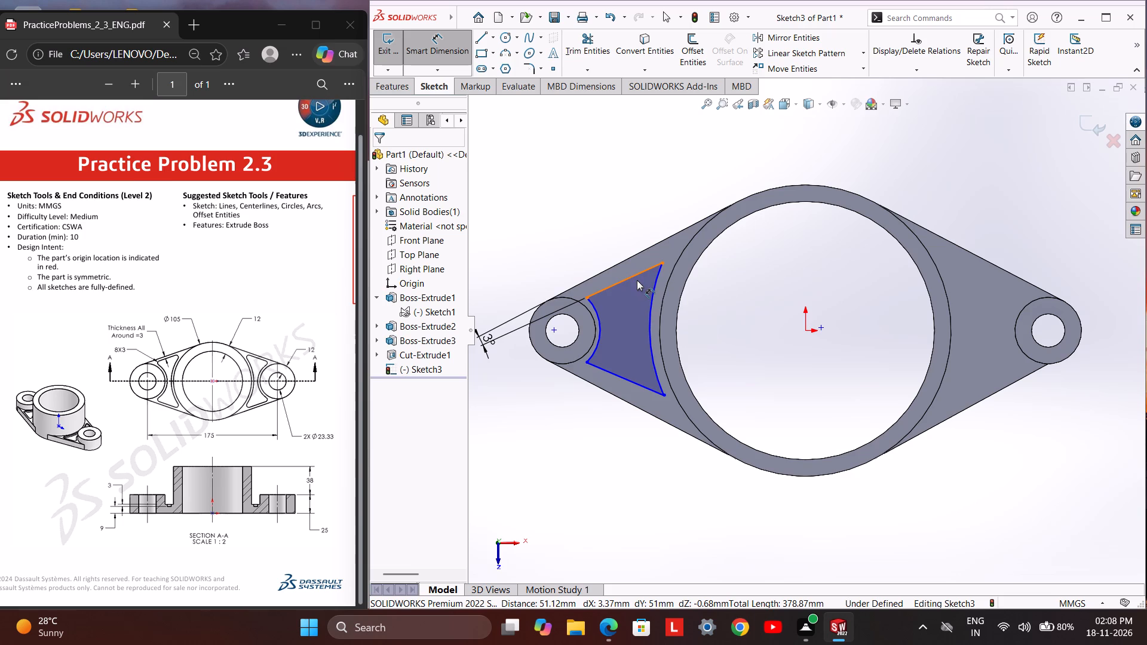
pyautogui.click(651, 297)
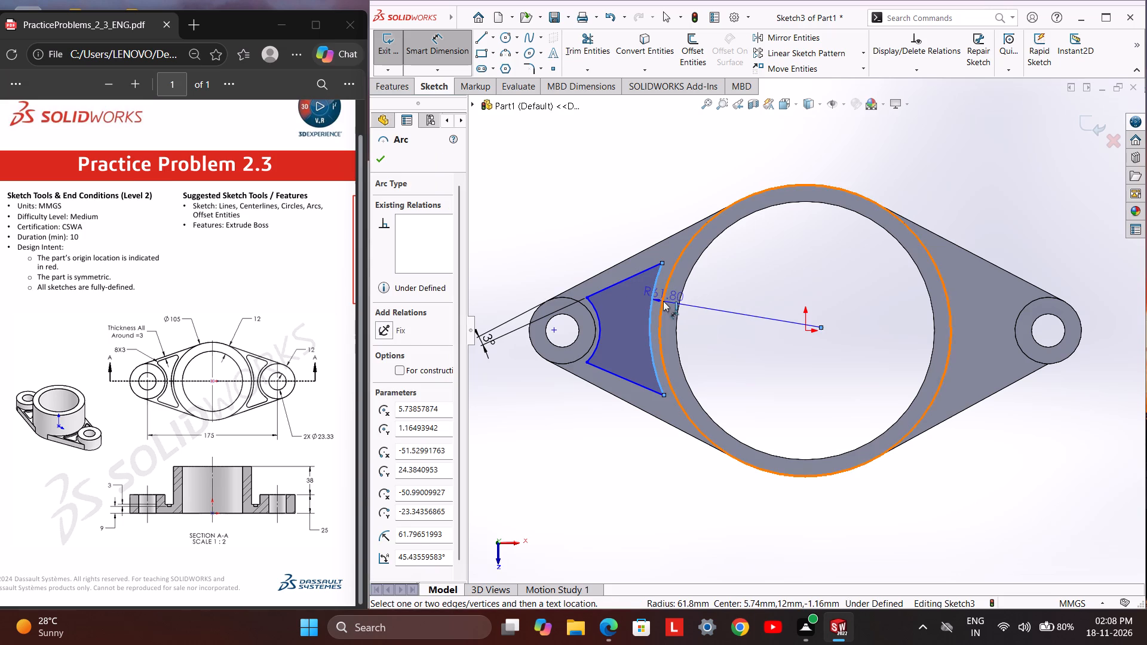
pyautogui.click(660, 312)
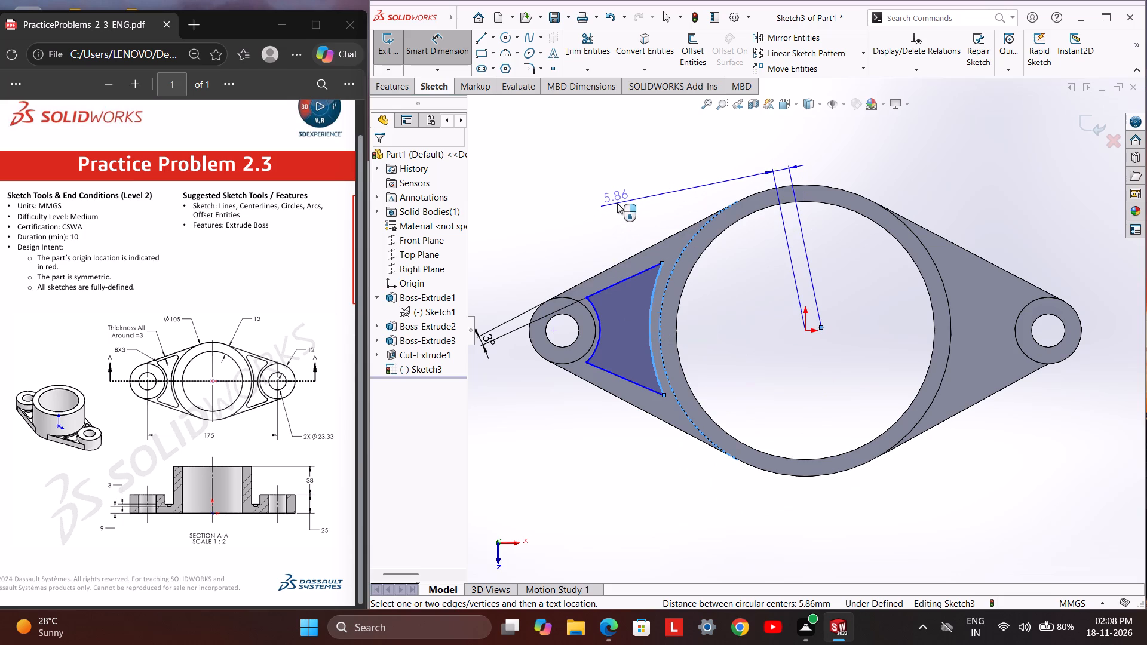
pyautogui.click(617, 203)
pyautogui.press('3')
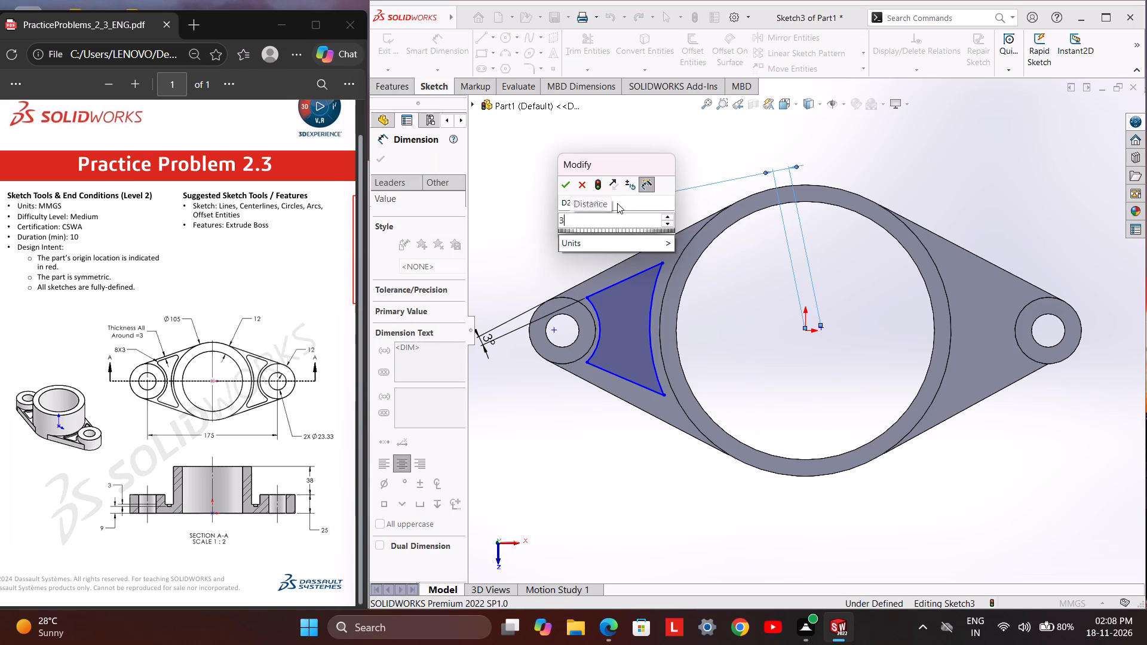
pyautogui.press('Return')
pyautogui.press('Escape')
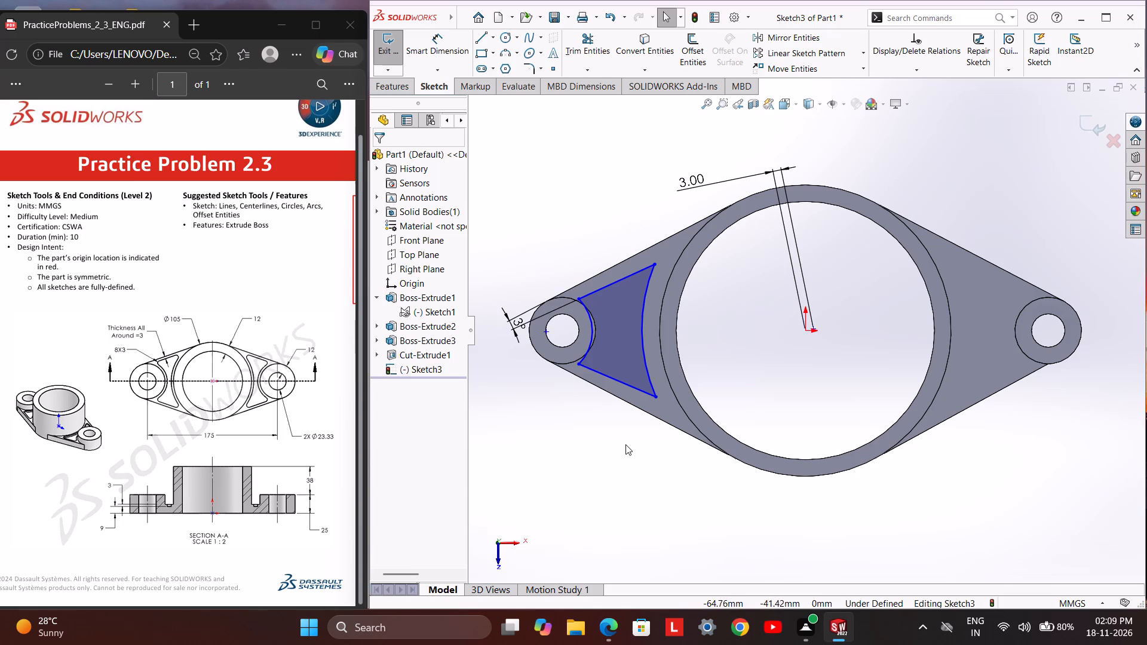
# Dimension the length of the pocket profile's lower line as 25 mm.
pyautogui.click(609, 375)
pyautogui.click(458, 58)
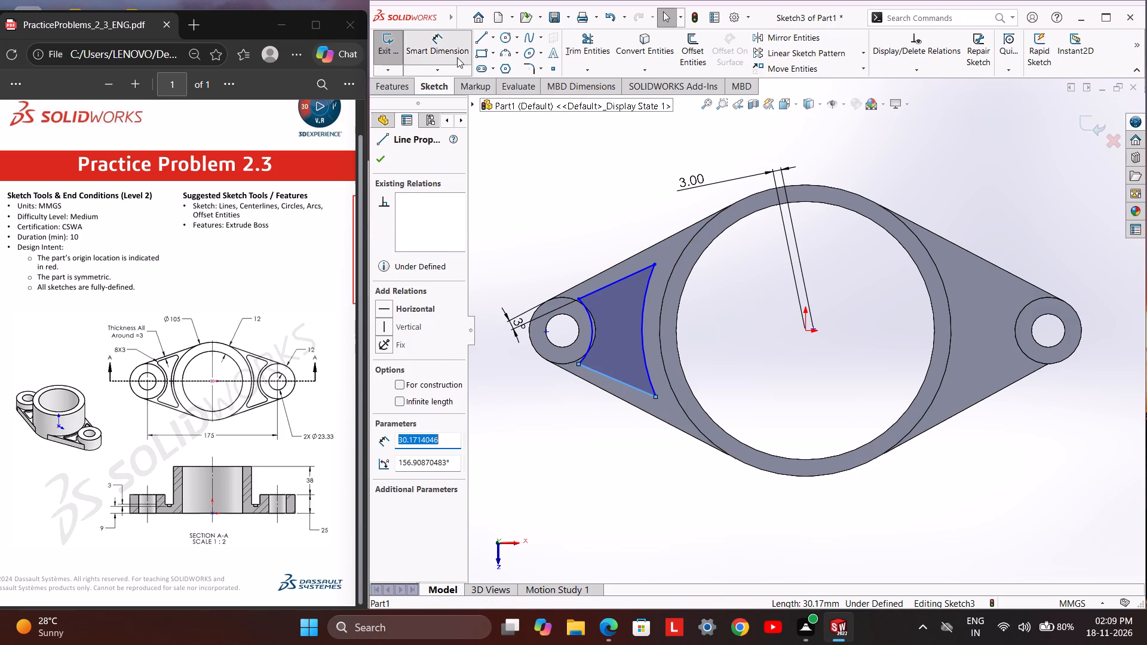
pyautogui.click(609, 380)
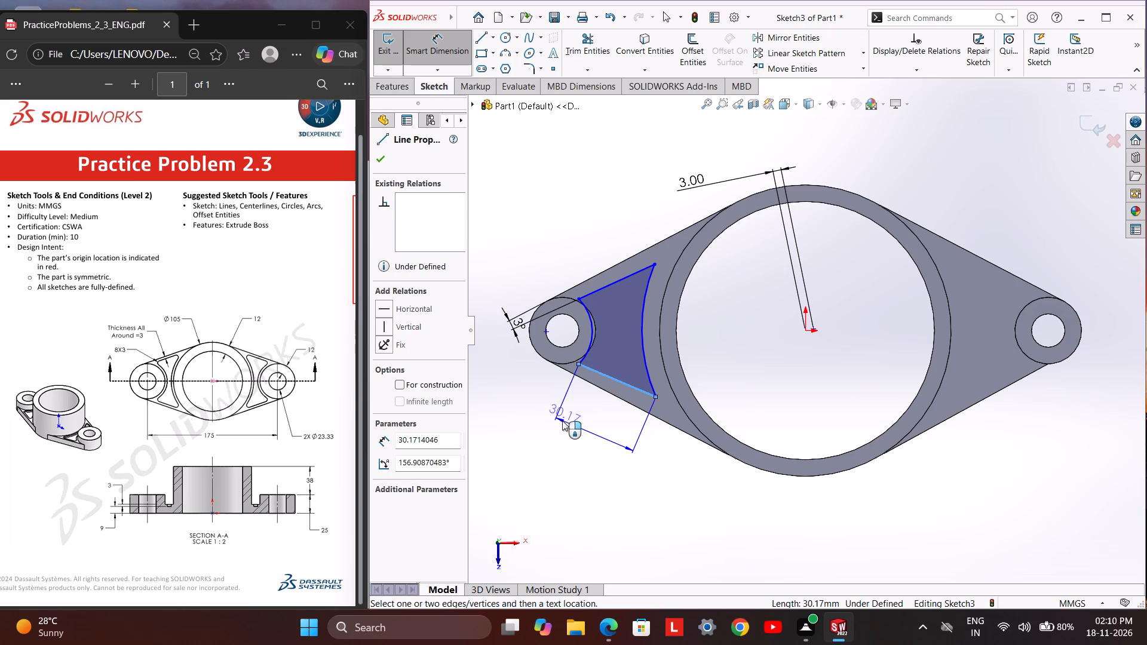
pyautogui.write('25')
pyautogui.press('Return')
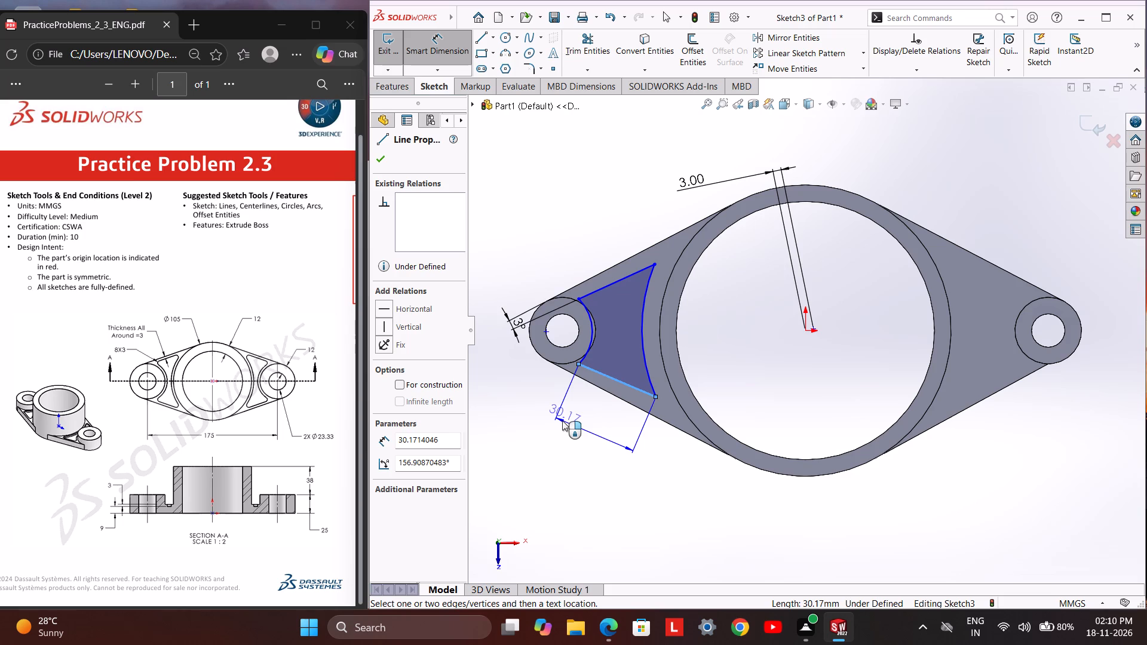
pyautogui.click(573, 430)
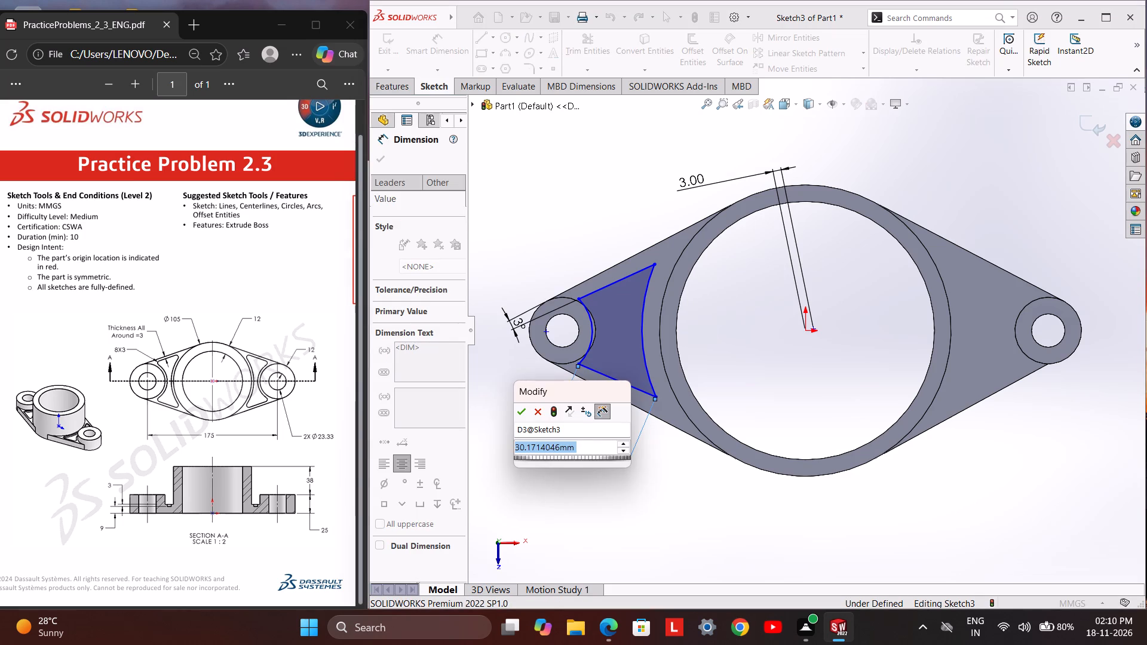
pyautogui.write('25')
pyautogui.press('Return')
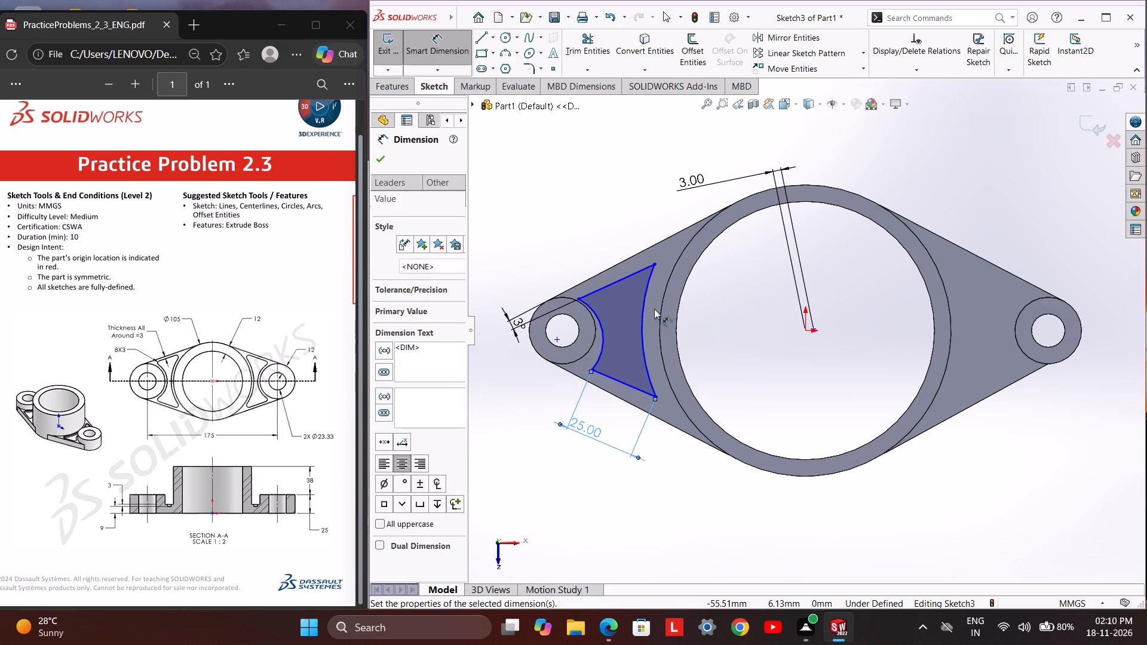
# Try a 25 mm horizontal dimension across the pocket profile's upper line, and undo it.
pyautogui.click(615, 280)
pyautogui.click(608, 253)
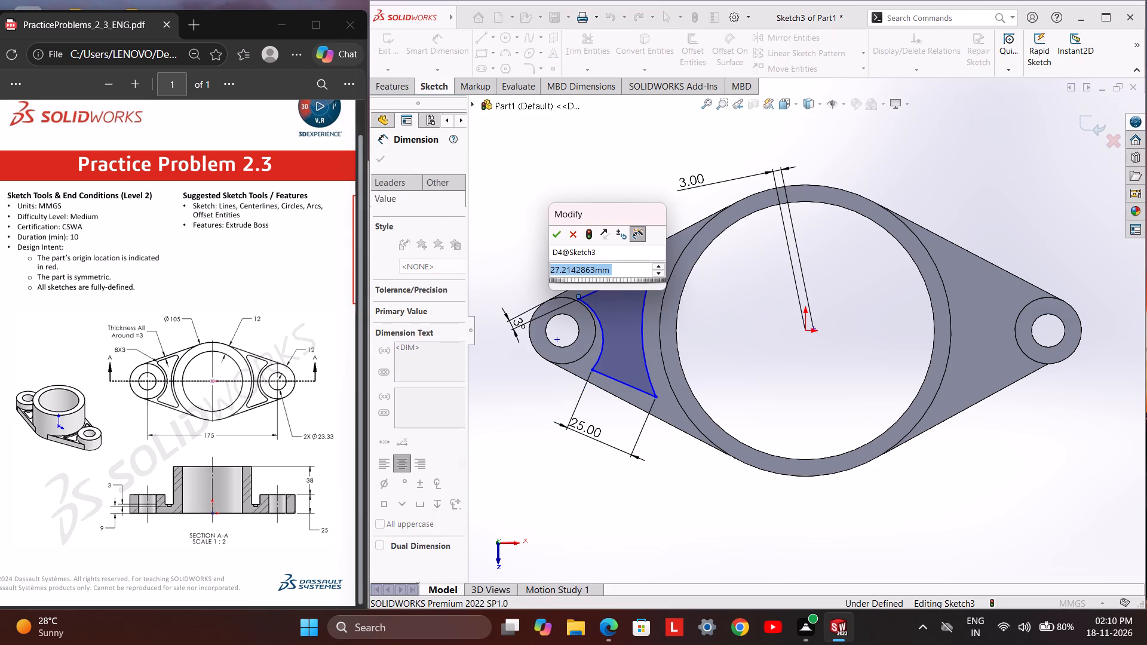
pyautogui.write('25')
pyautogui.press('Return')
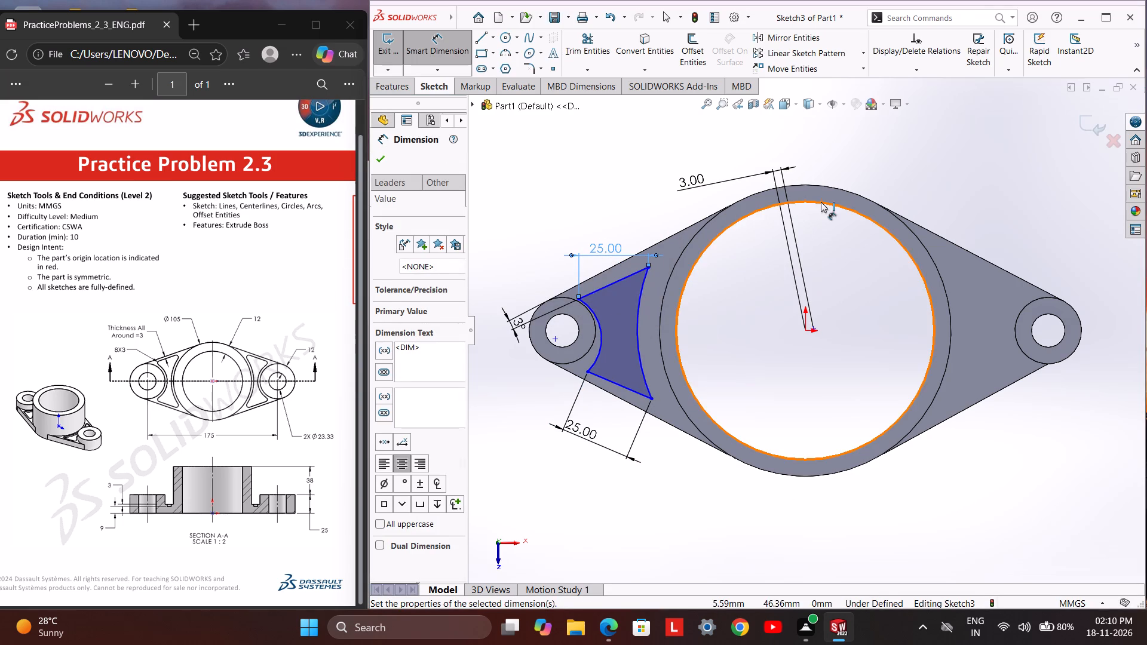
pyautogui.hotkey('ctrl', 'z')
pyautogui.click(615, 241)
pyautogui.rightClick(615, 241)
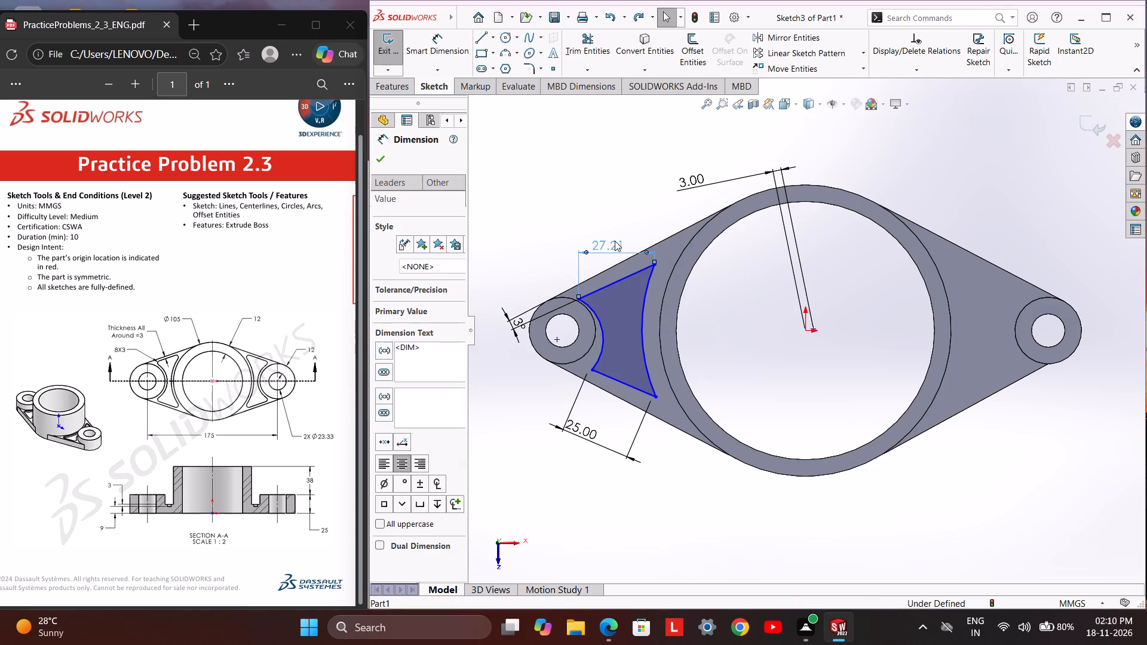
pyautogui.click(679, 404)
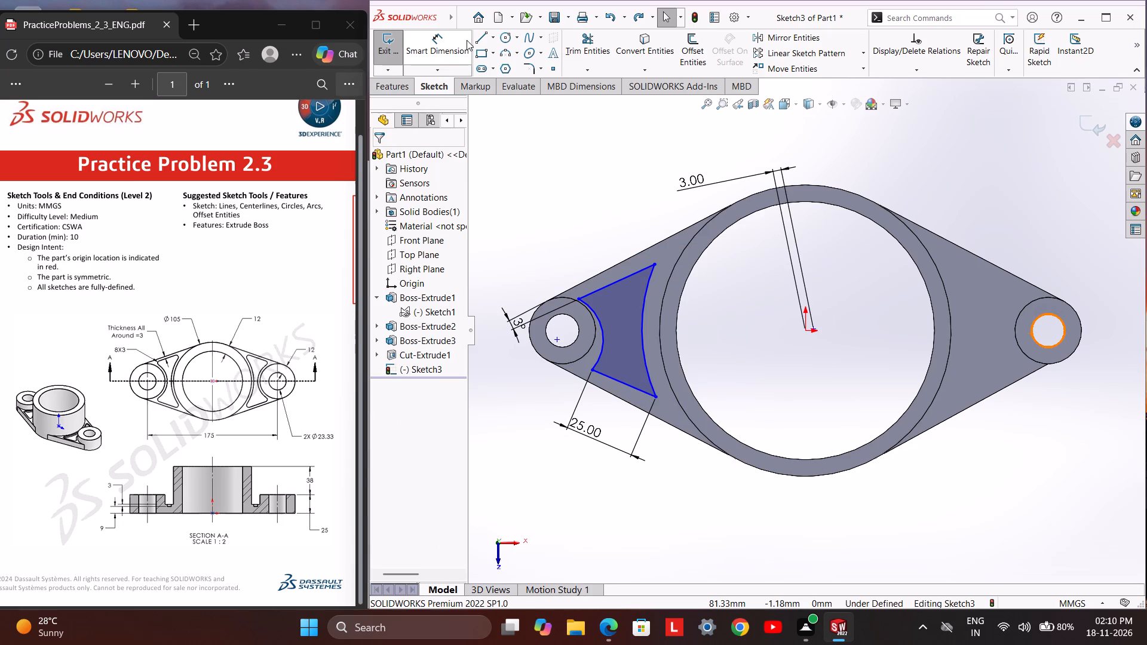
# Dimension the upper line of the pocket profile with an aligned length of 25 mm.
pyautogui.click(465, 40)
pyautogui.click(611, 285)
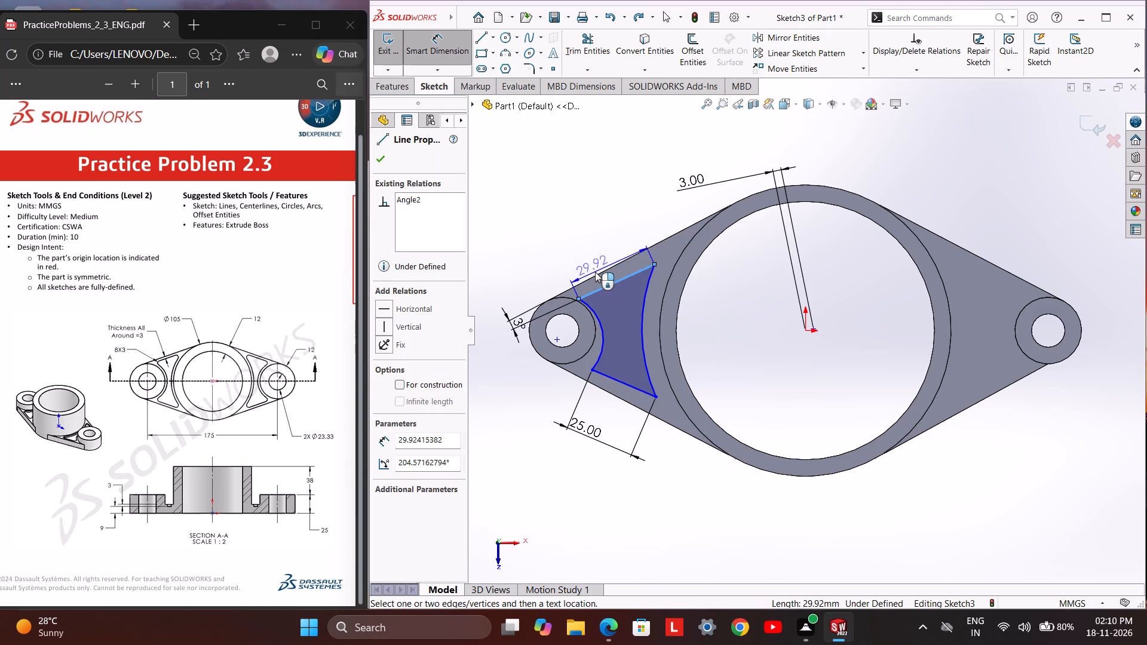
pyautogui.click(595, 270)
pyautogui.write('25')
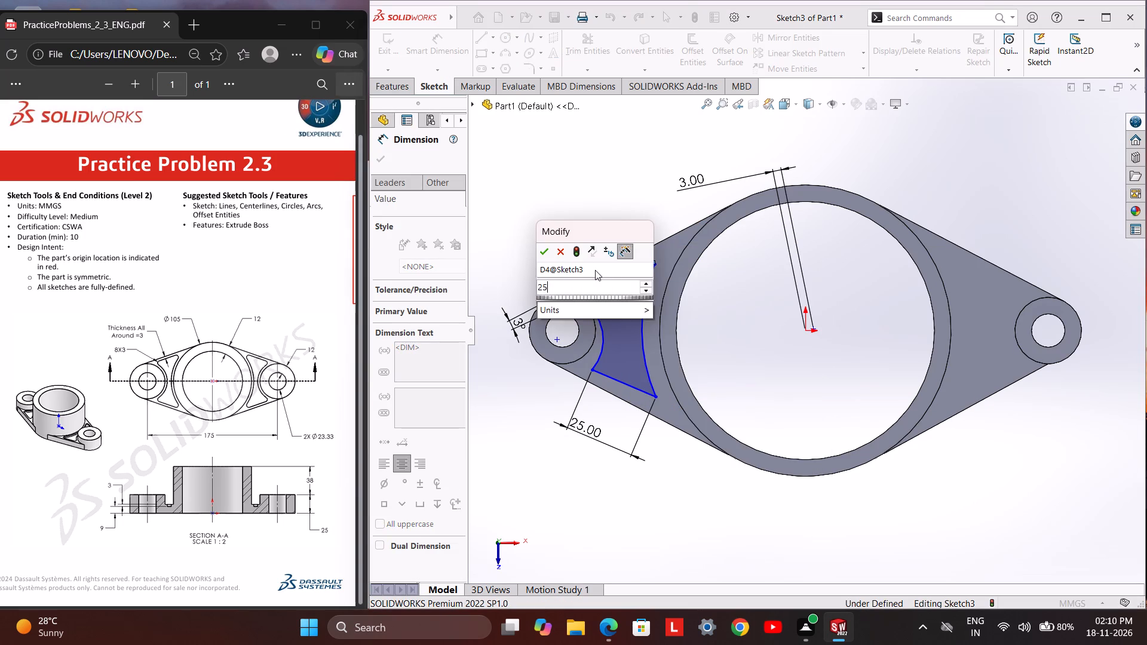
pyautogui.press('Return')
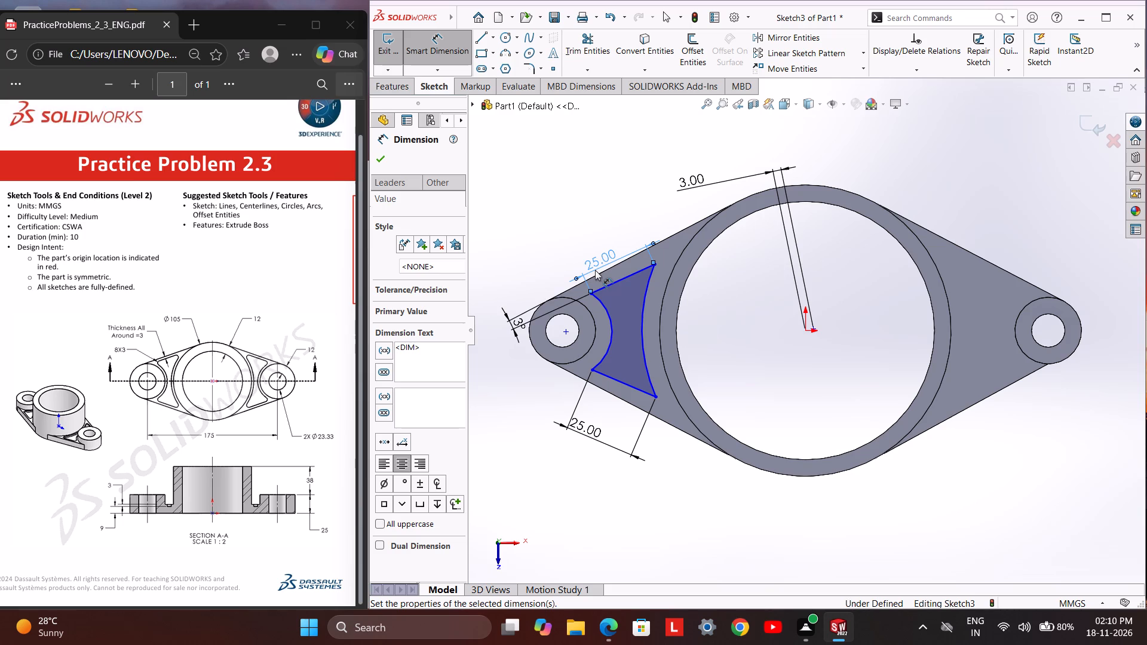
pyautogui.press('Escape')
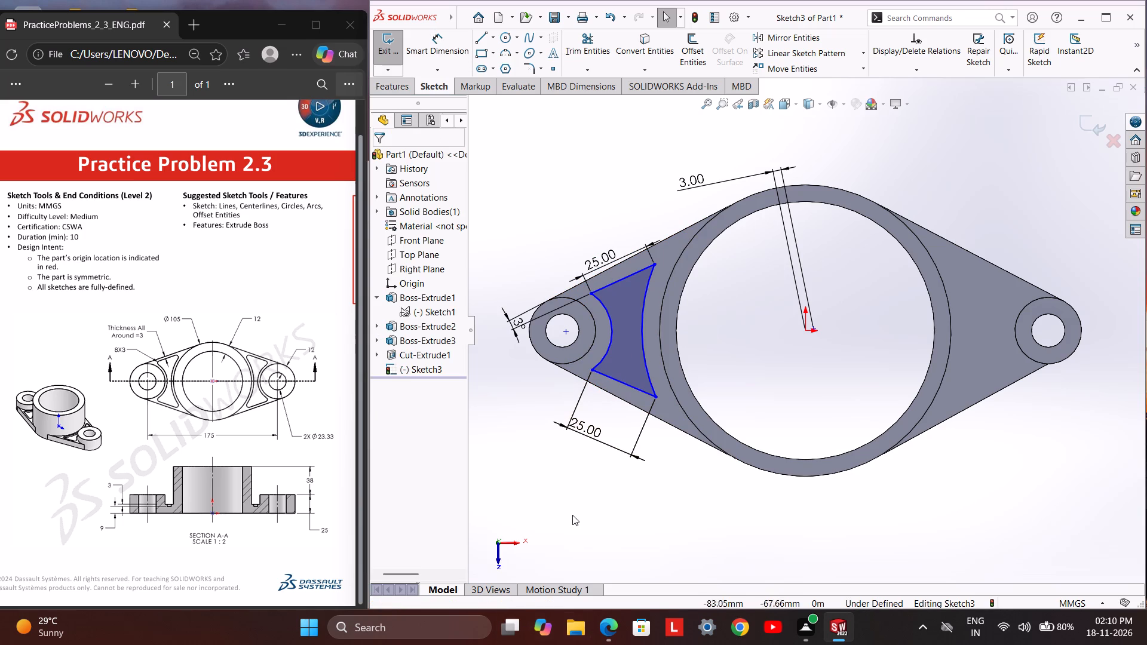
# Round all four corners of the pocket profile with 3 mm sketch fillets.
pyautogui.click(533, 69)
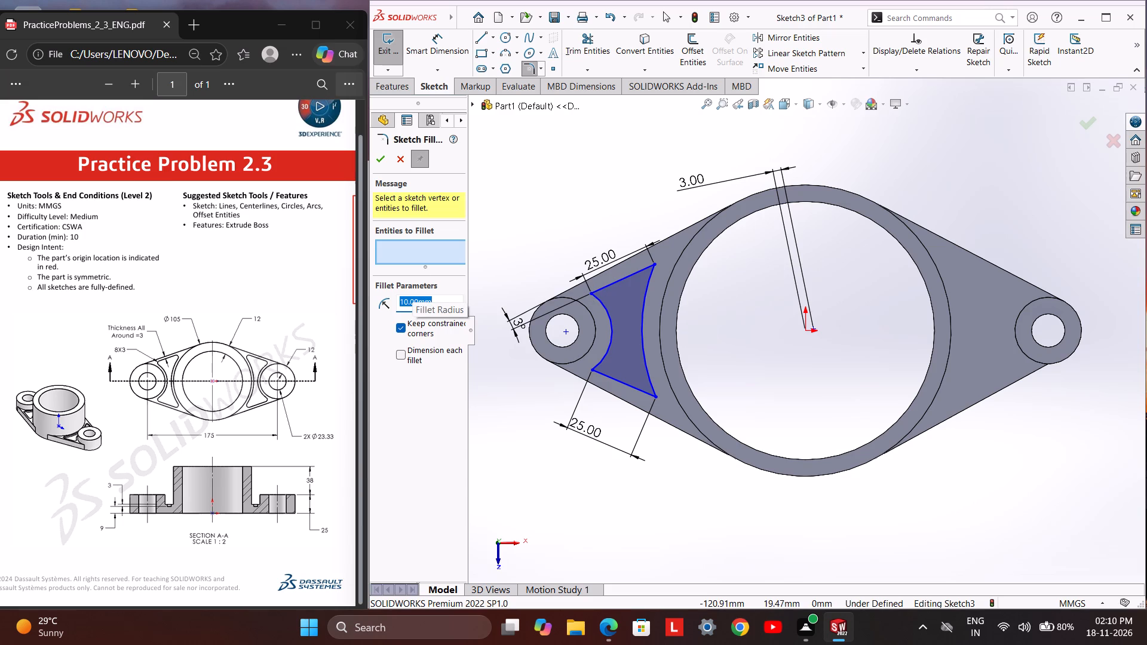
pyautogui.press('3')
pyautogui.press('Return')
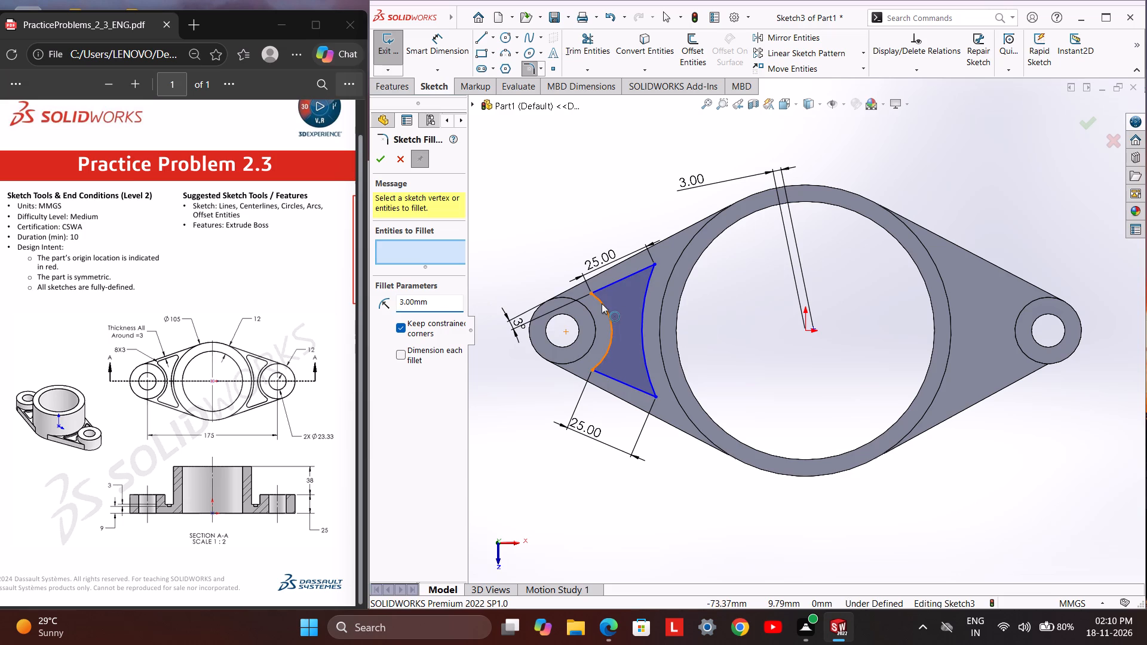
pyautogui.click(602, 302)
pyautogui.click(602, 288)
pyautogui.click(641, 274)
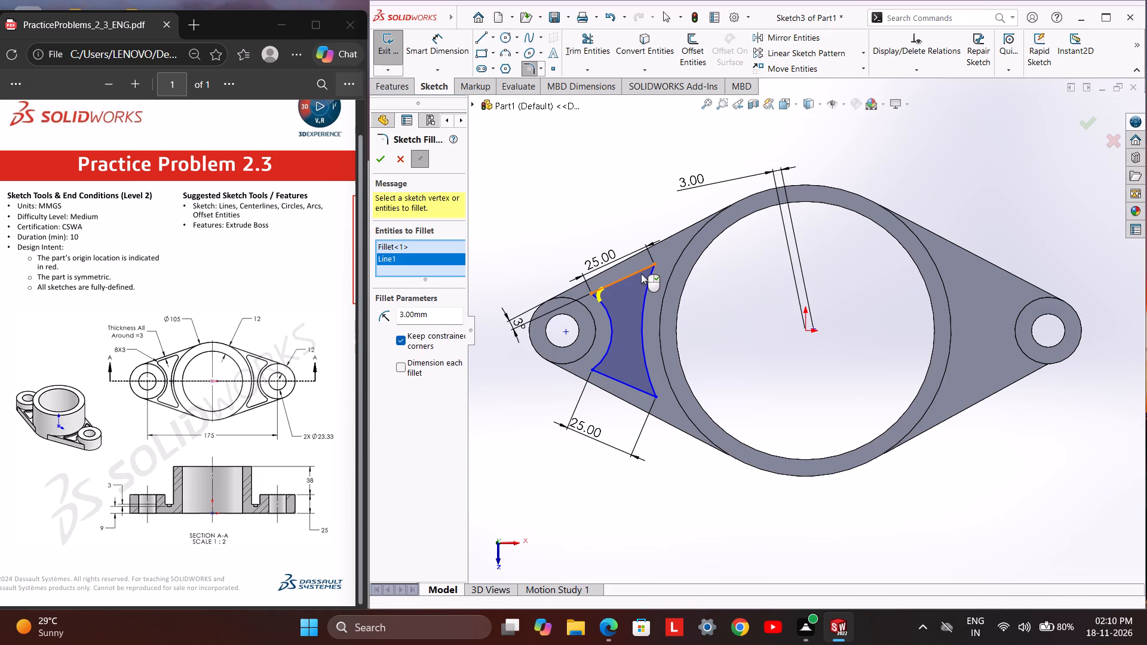
pyautogui.click(645, 286)
pyautogui.click(645, 370)
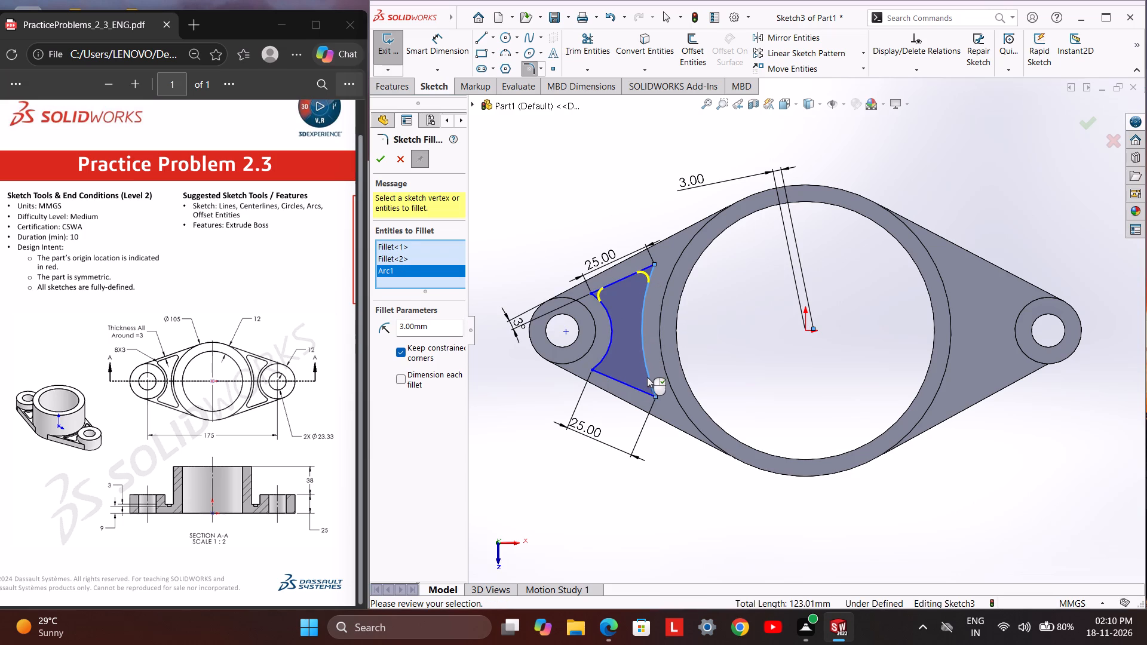
pyautogui.click(643, 389)
pyautogui.click(606, 377)
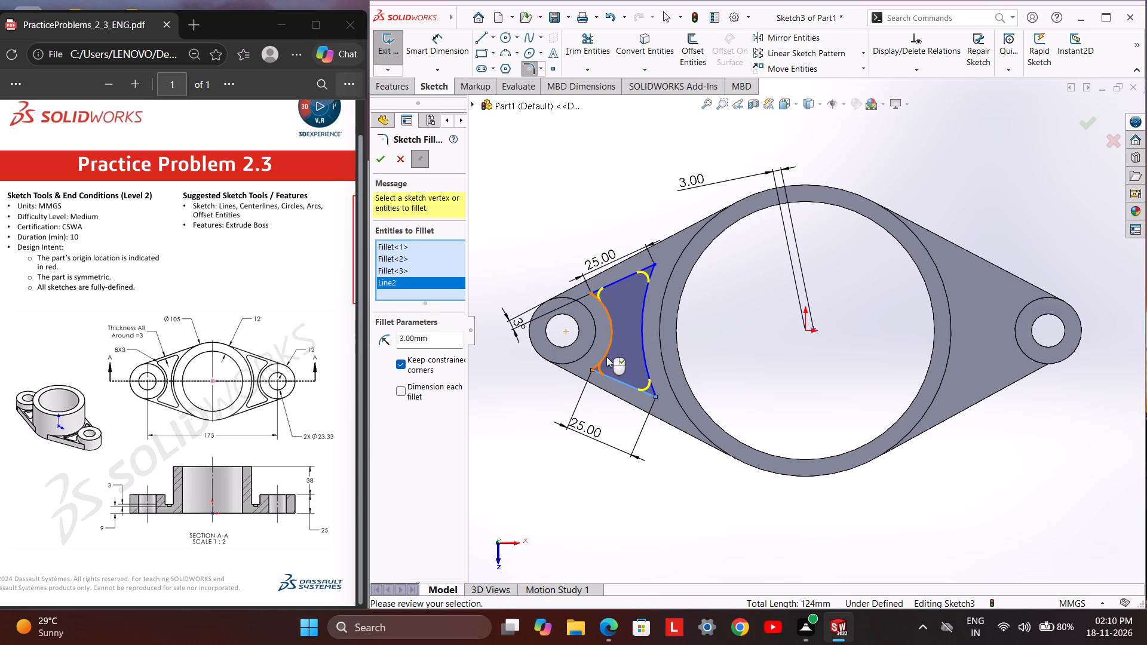
pyautogui.click(606, 357)
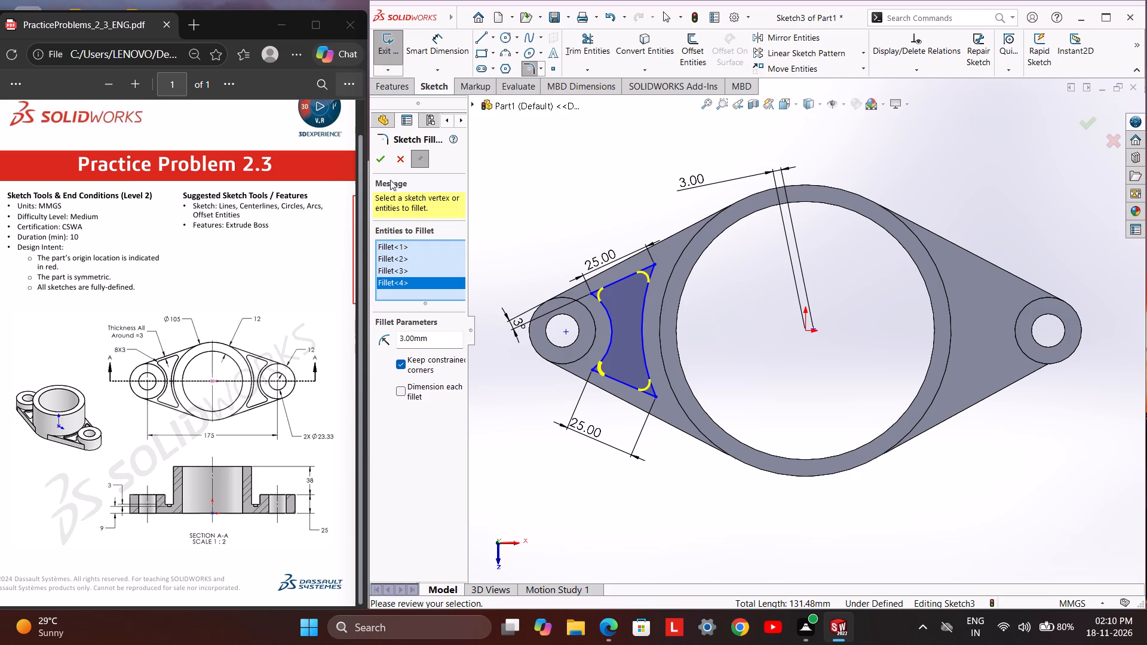
pyautogui.click(379, 167)
pyautogui.click(572, 492)
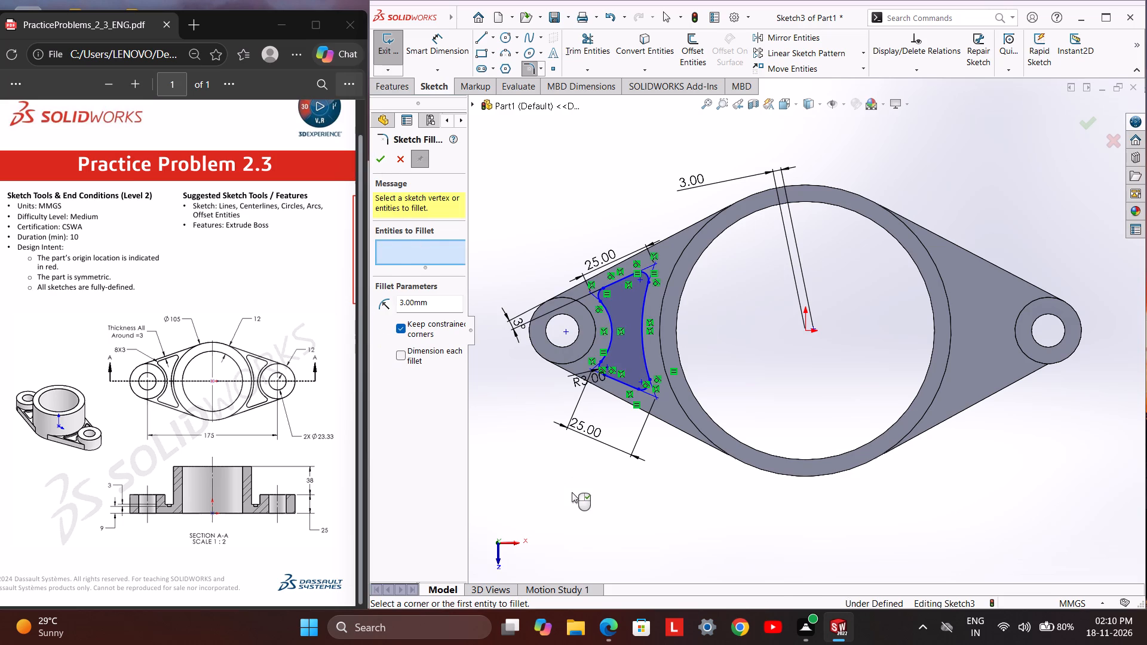
pyautogui.press('Escape')
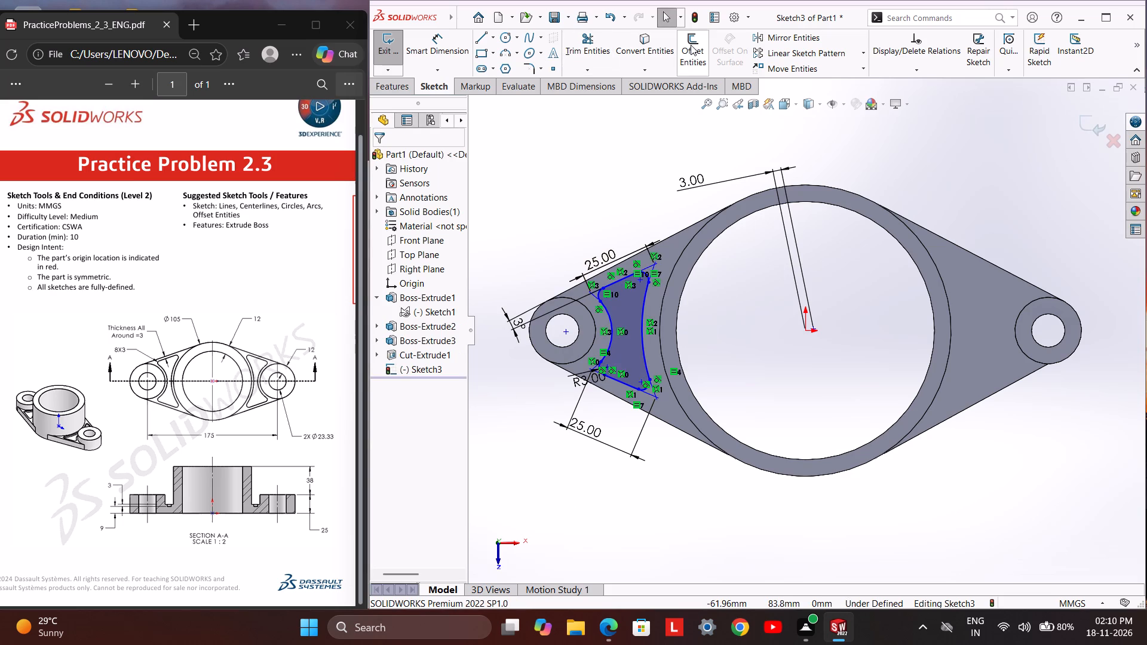
# Mirror the filleted pocket profile about the Right Plane onto the opposite web, and exit the sketch.
pyautogui.click(802, 39)
pyautogui.click(621, 300)
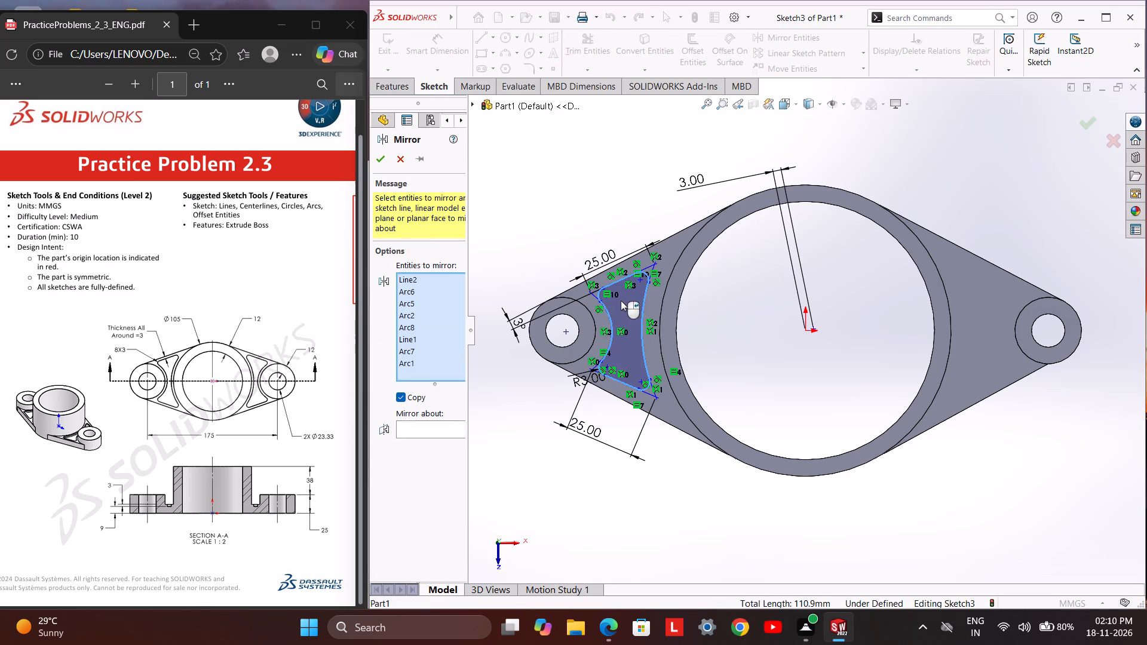
pyautogui.click(434, 431)
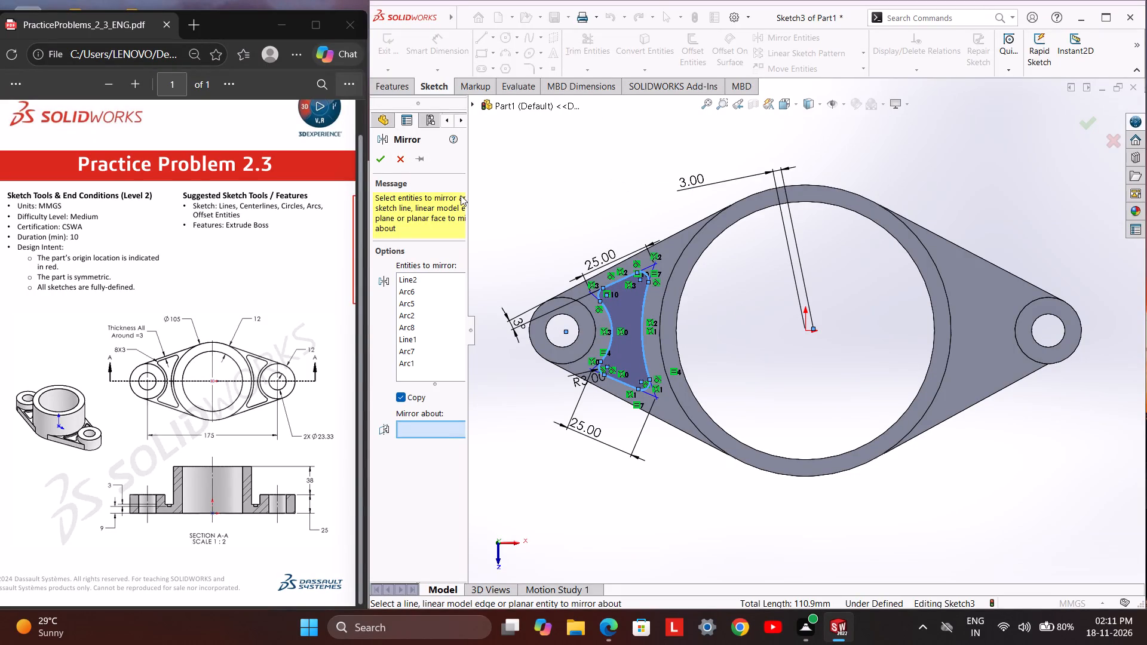
pyautogui.click(472, 103)
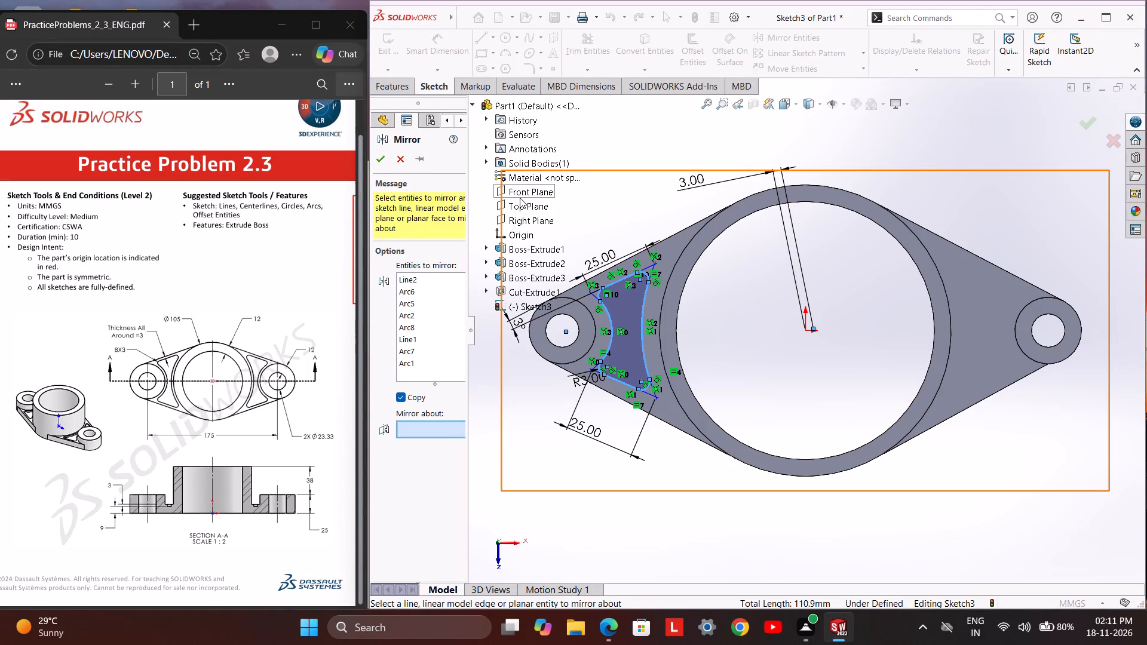
pyautogui.click(520, 216)
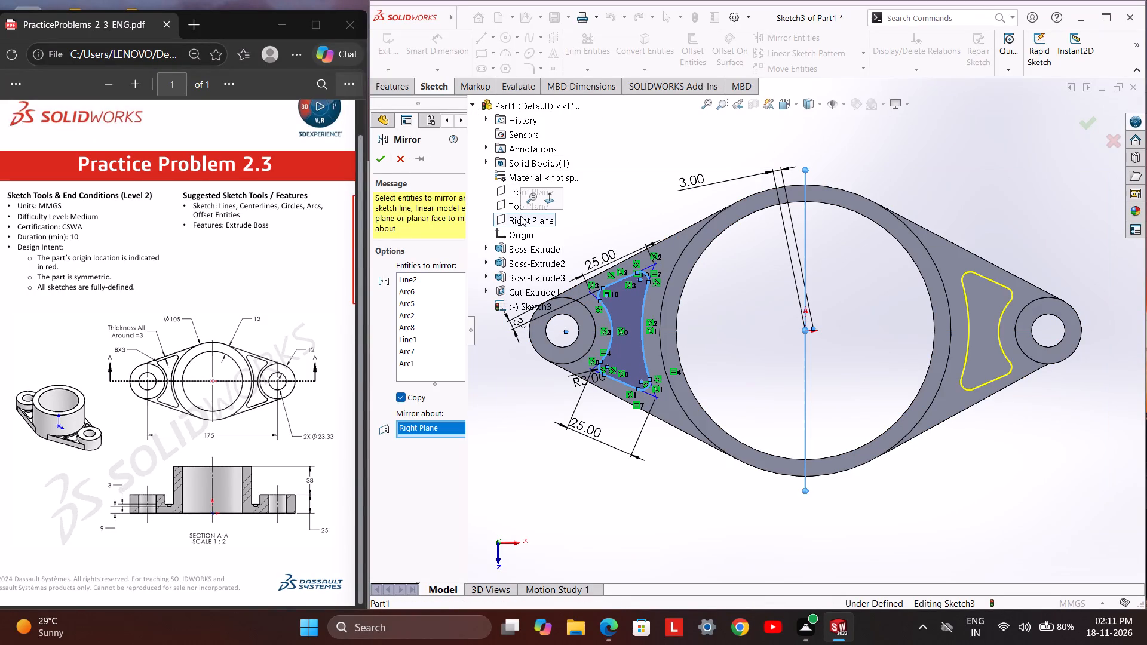
pyautogui.click(382, 158)
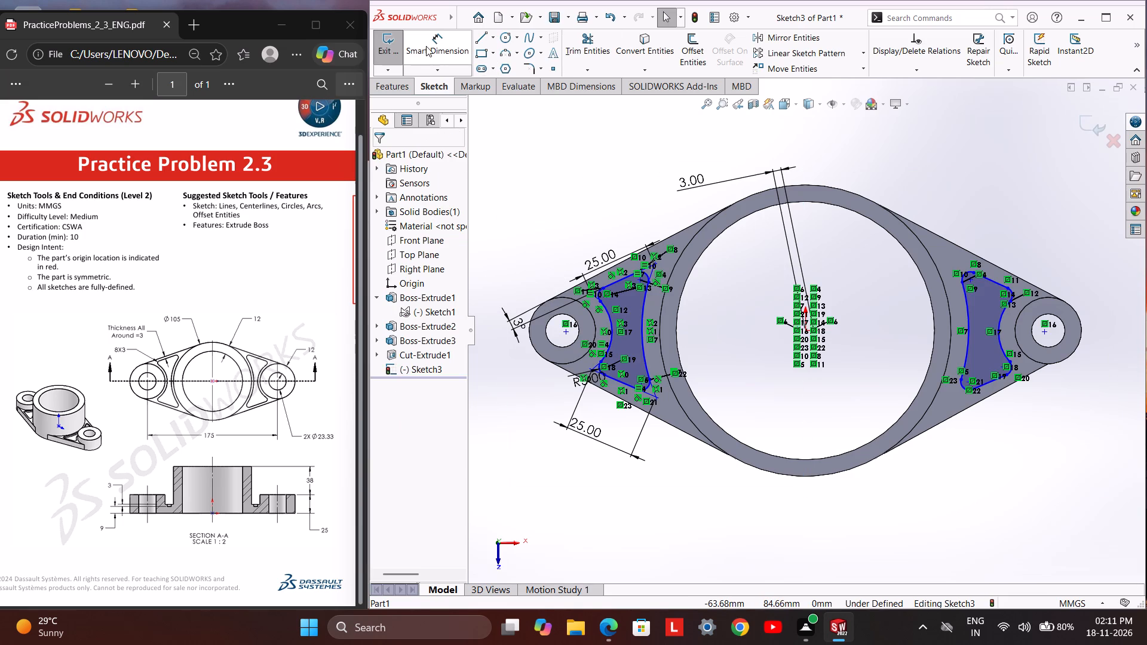
pyautogui.click(390, 45)
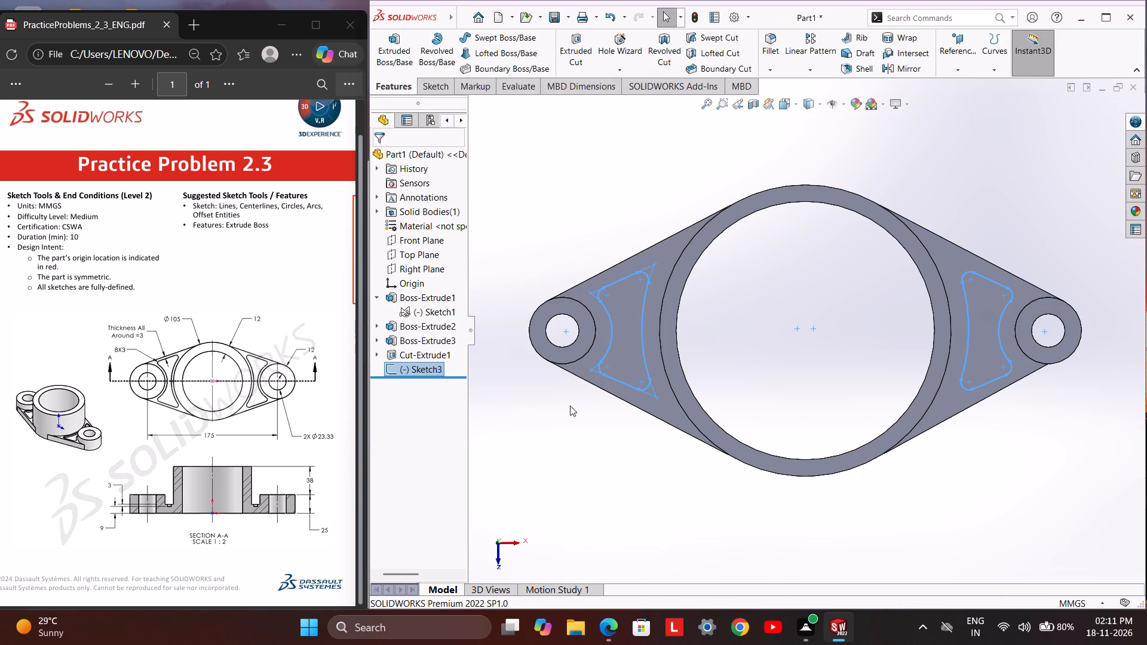
# Cut both pocket profiles into the webs with a Blind Extruded Cut 3 mm deep.
pyautogui.moveTo(572, 410); pyautogui.dragTo(568, 373, button='middle')
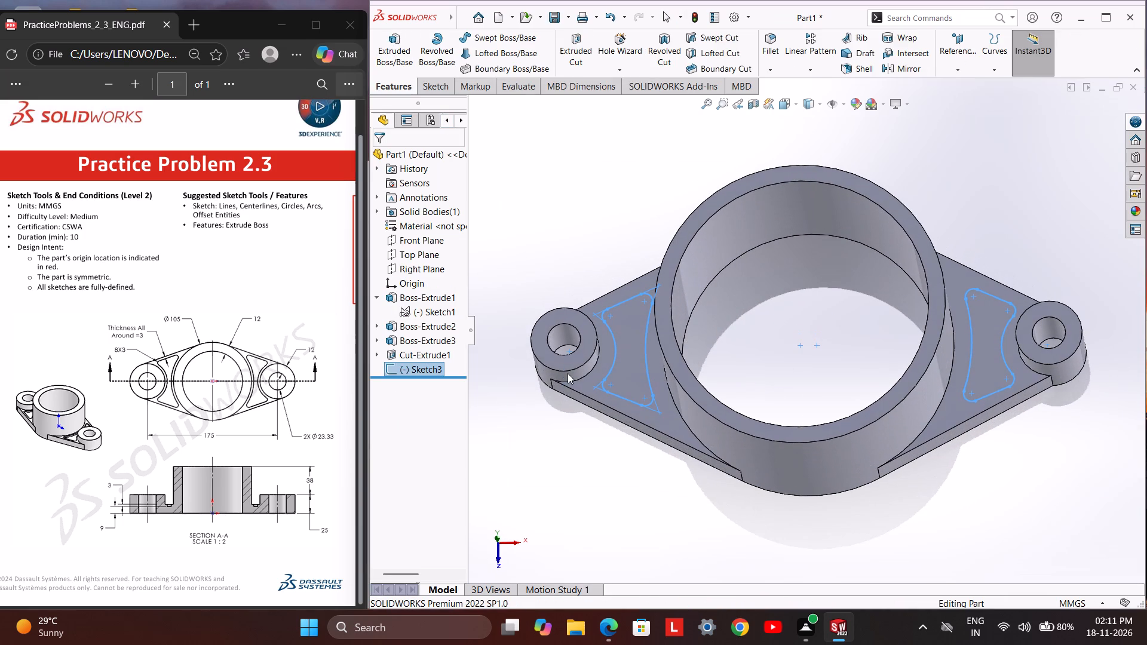
pyautogui.moveTo(585, 476); pyautogui.dragTo(580, 471, button='middle')
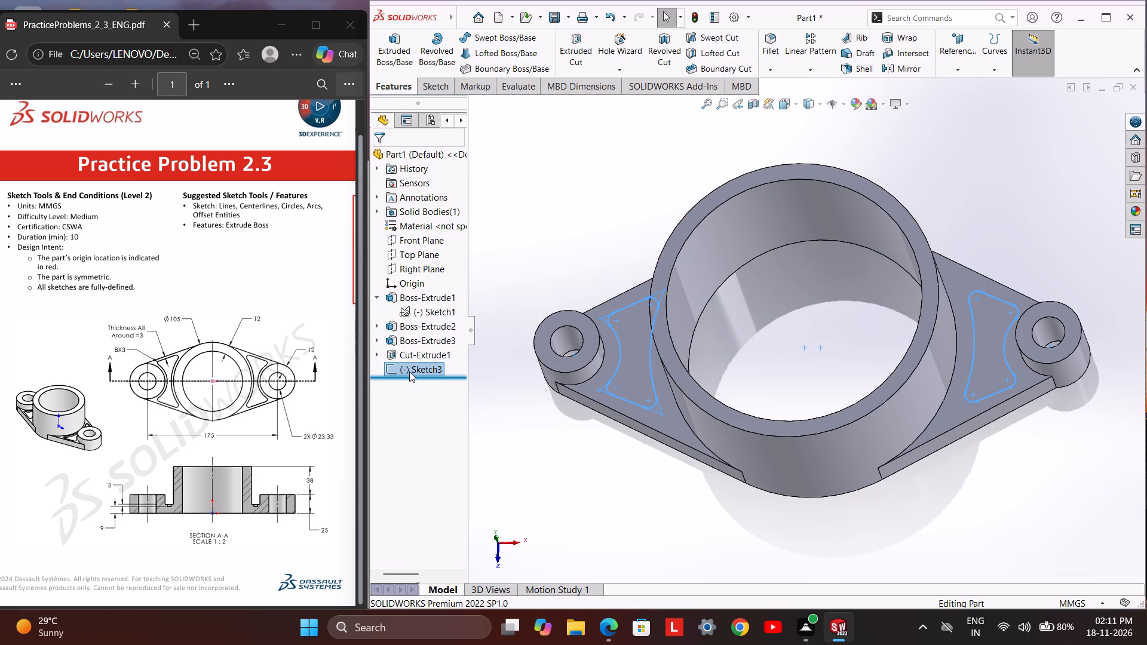
pyautogui.click(590, 44)
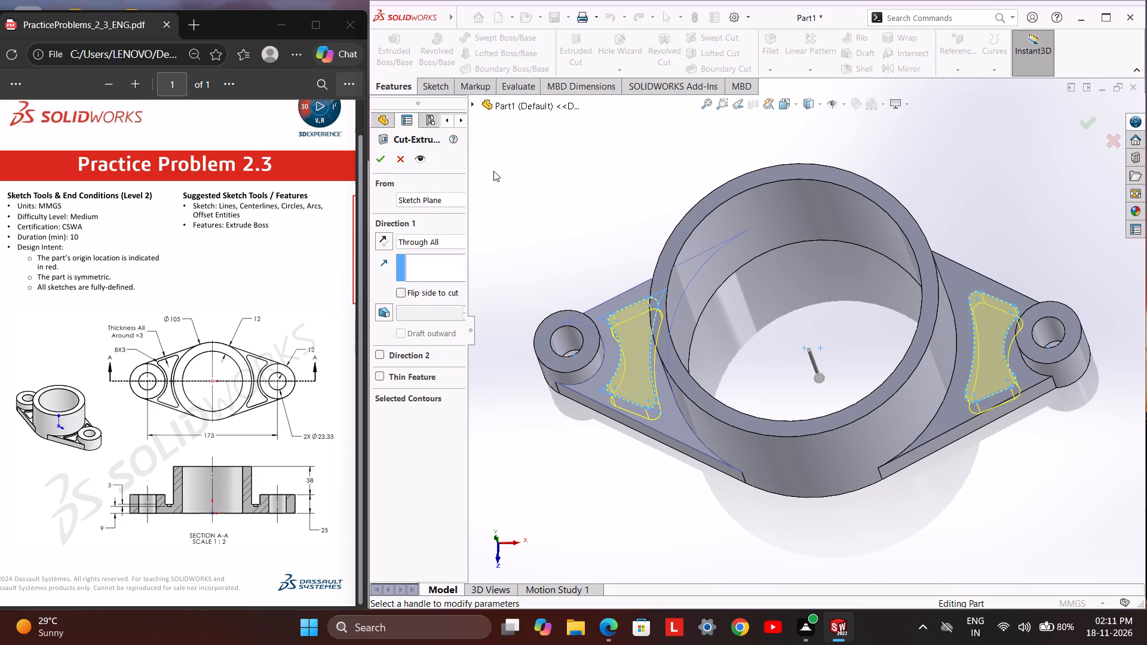
pyautogui.click(446, 243)
pyautogui.click(444, 256)
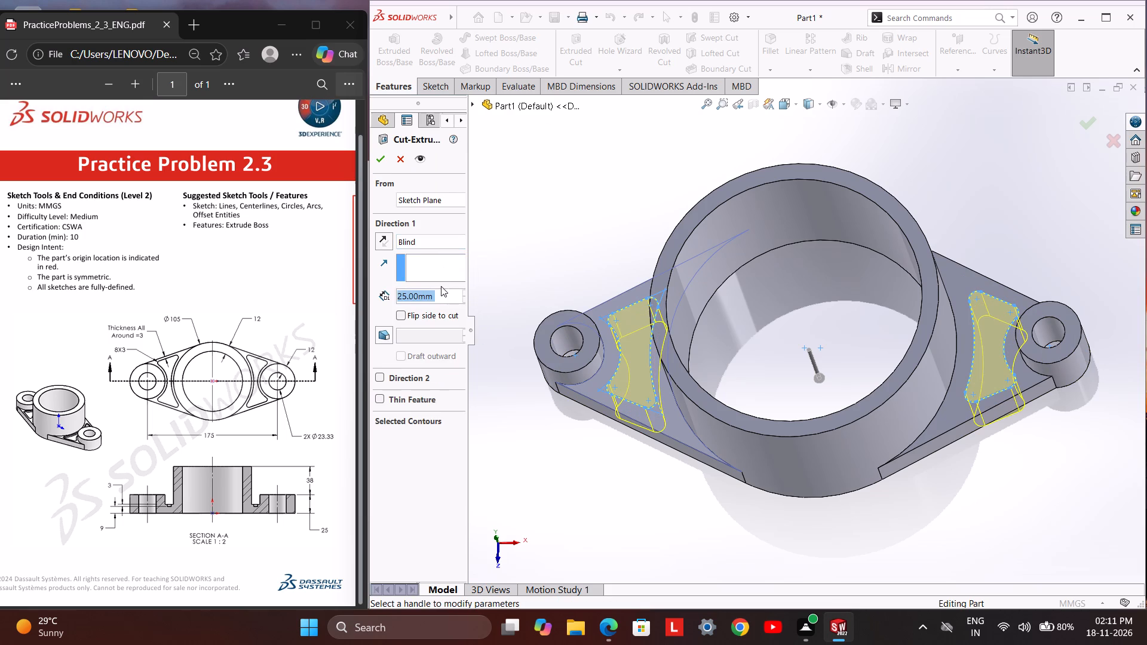
pyautogui.tripleClick(442, 294)
pyautogui.click(442, 294)
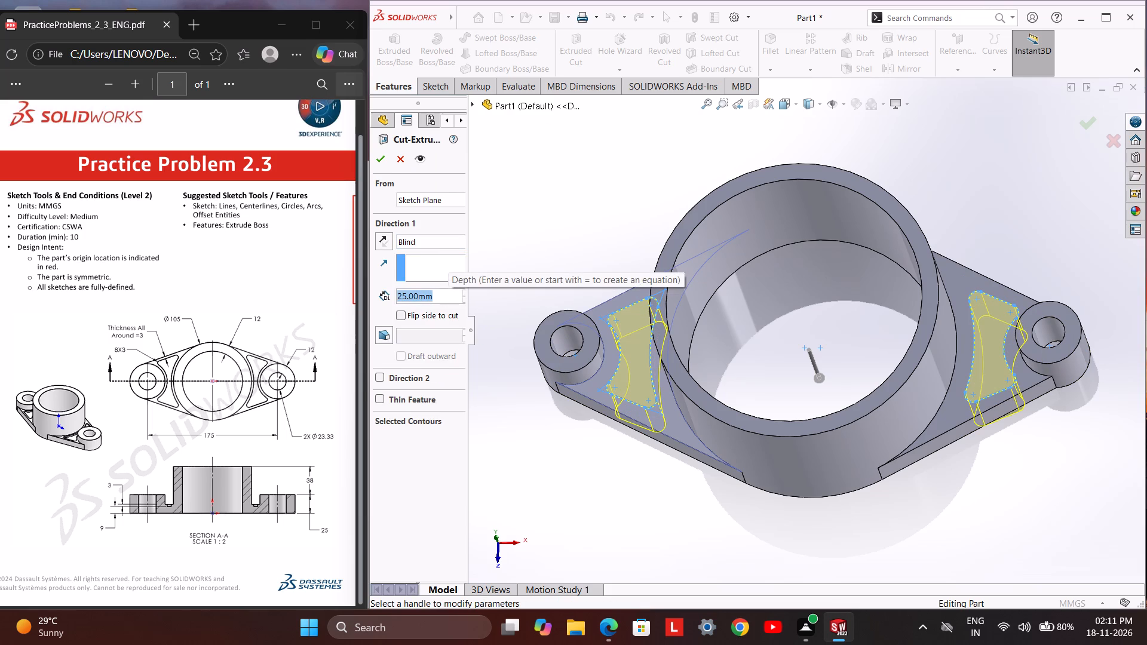
pyautogui.press('3')
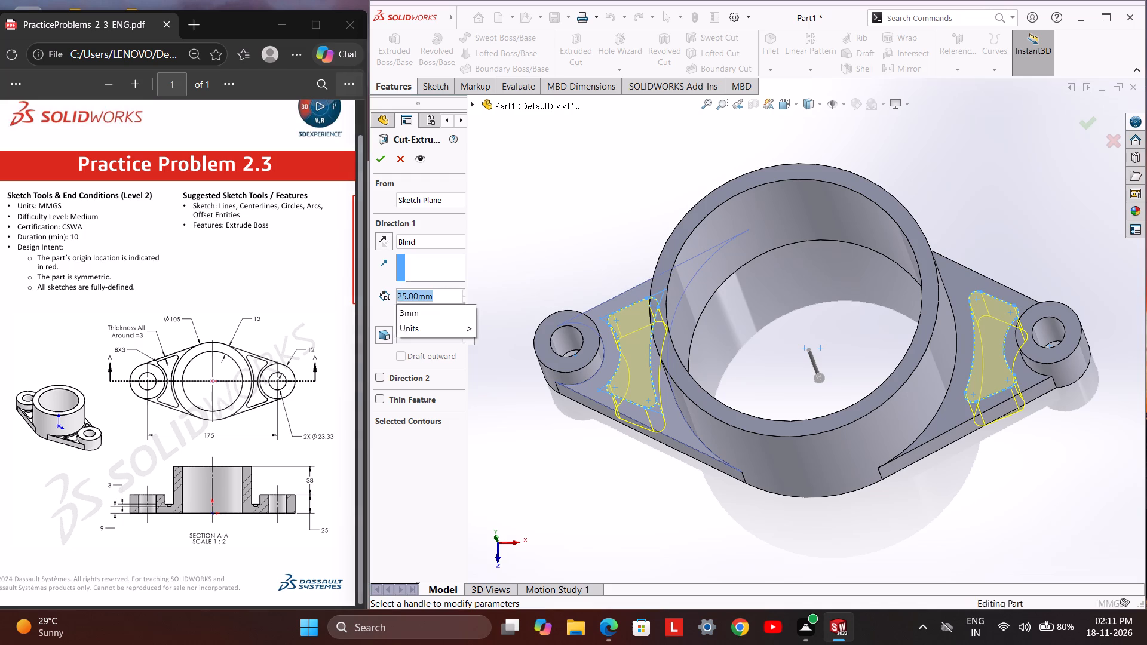
pyautogui.press('Return')
pyautogui.click(384, 157)
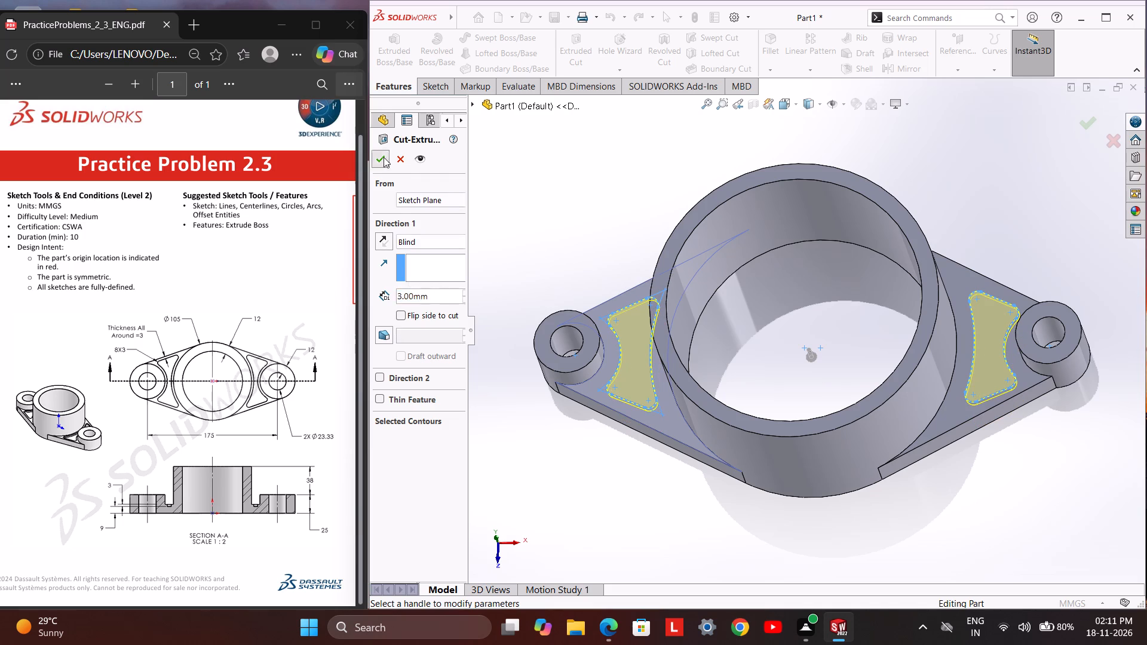
# Examine the part's central cylinder, bosses, webs and recessed pockets from several angles.
pyautogui.click(557, 242)
pyautogui.moveTo(602, 511); pyautogui.dragTo(573, 488, button='middle')
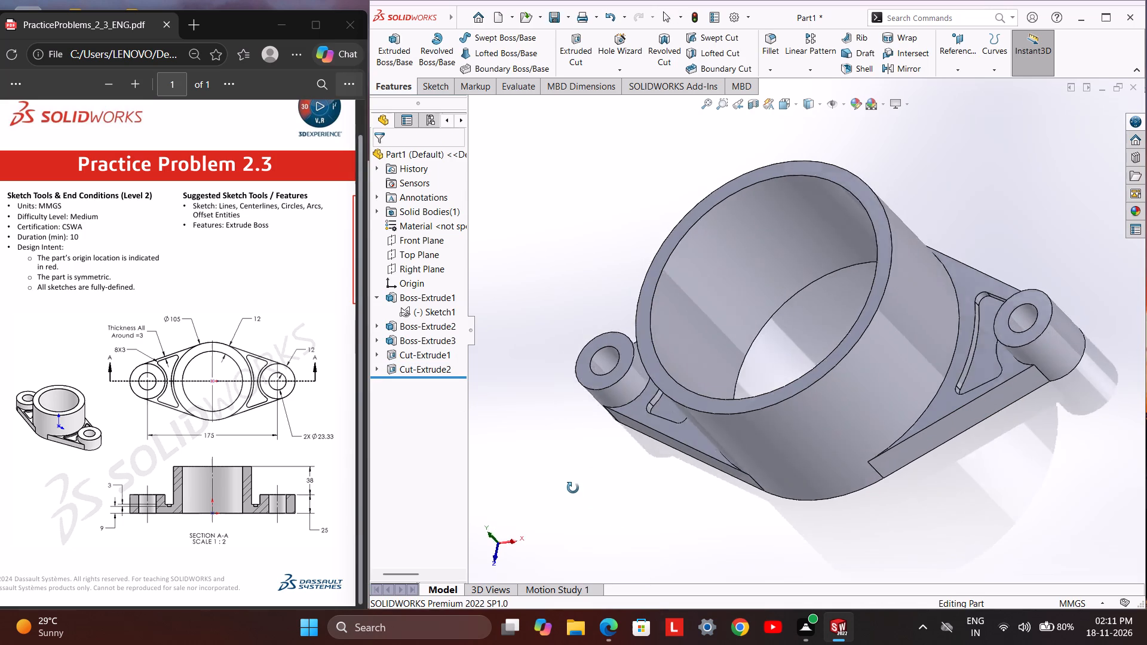
pyautogui.moveTo(573, 488); pyautogui.dragTo(609, 508, button='middle')
pyautogui.moveTo(601, 479); pyautogui.dragTo(654, 414, button='middle')
pyautogui.middleClick(580, 526)
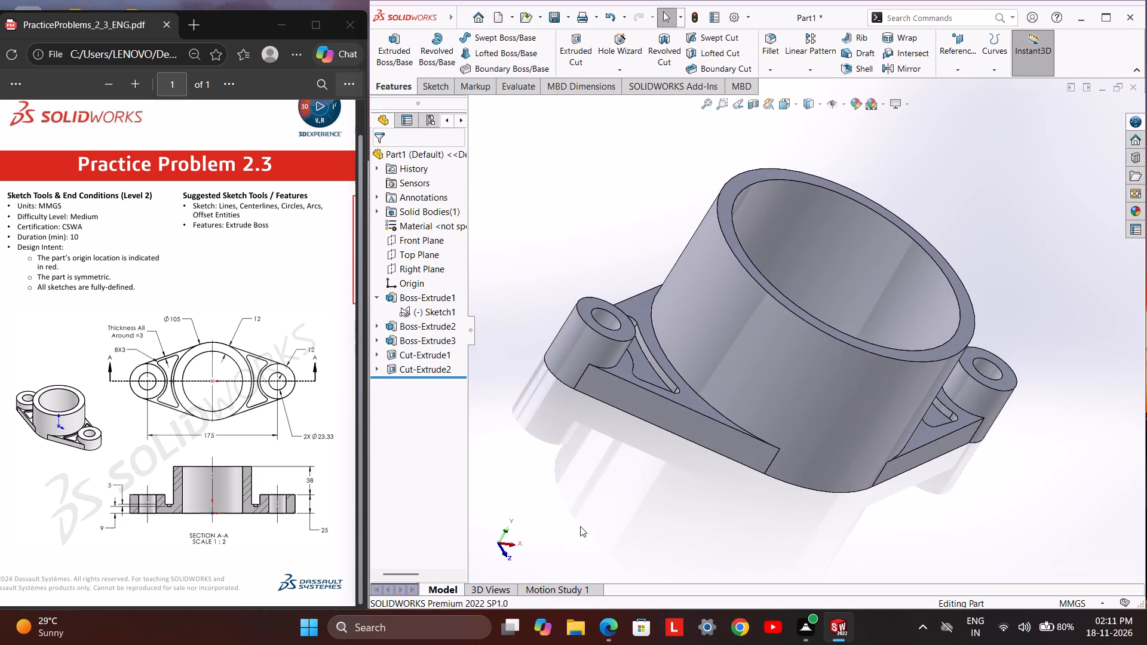
pyautogui.moveTo(653, 484); pyautogui.dragTo(633, 509, button='middle')
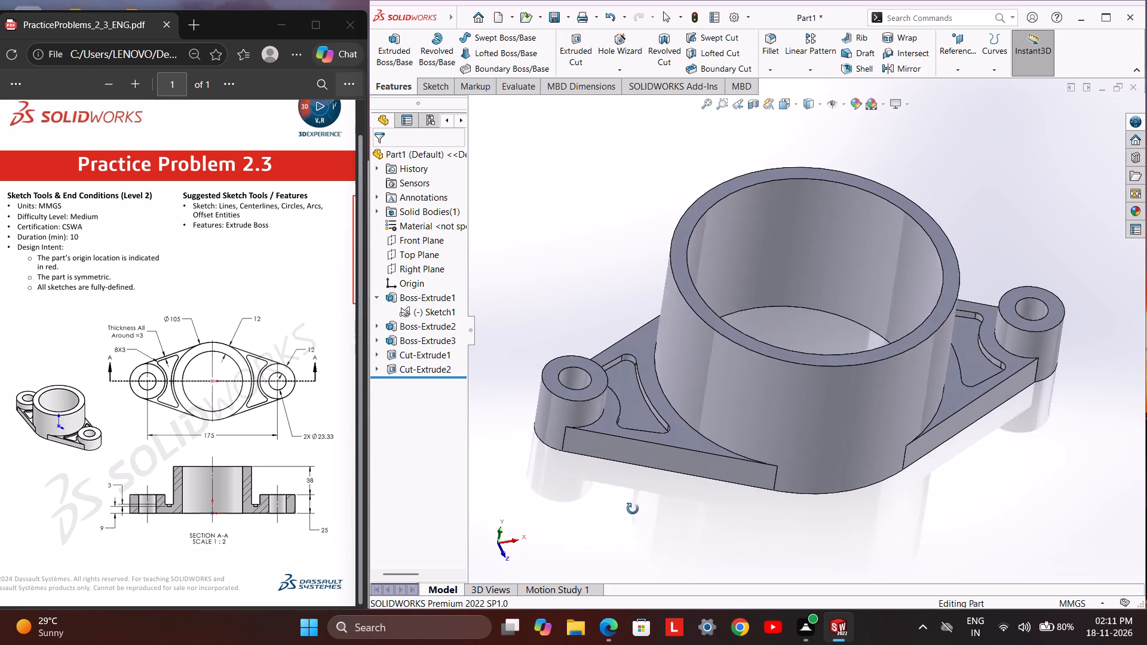
pyautogui.moveTo(633, 509); pyautogui.dragTo(582, 507, button='middle')
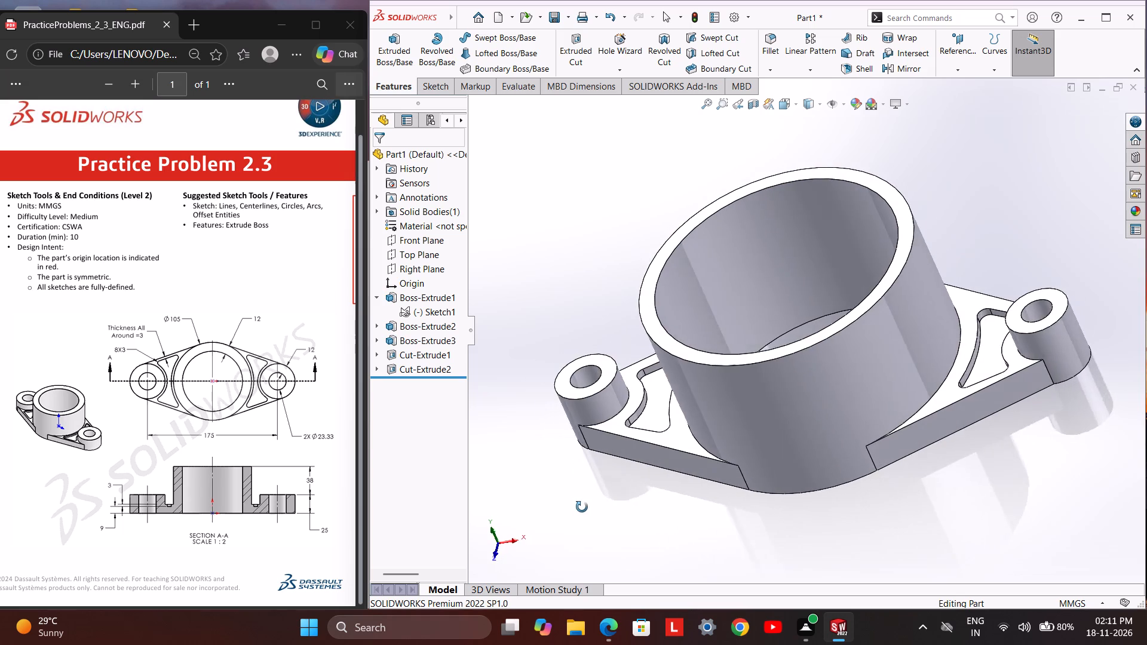
pyautogui.moveTo(582, 507); pyautogui.dragTo(603, 509, button='middle')
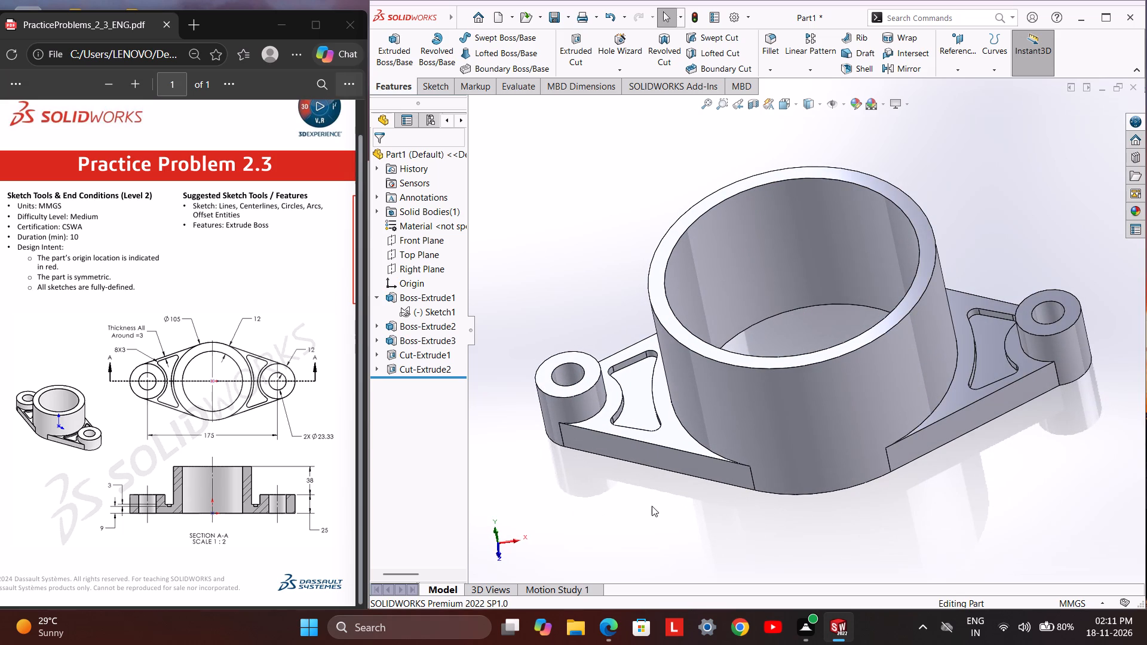
pyautogui.moveTo(652, 506); pyautogui.dragTo(688, 481, button='middle')
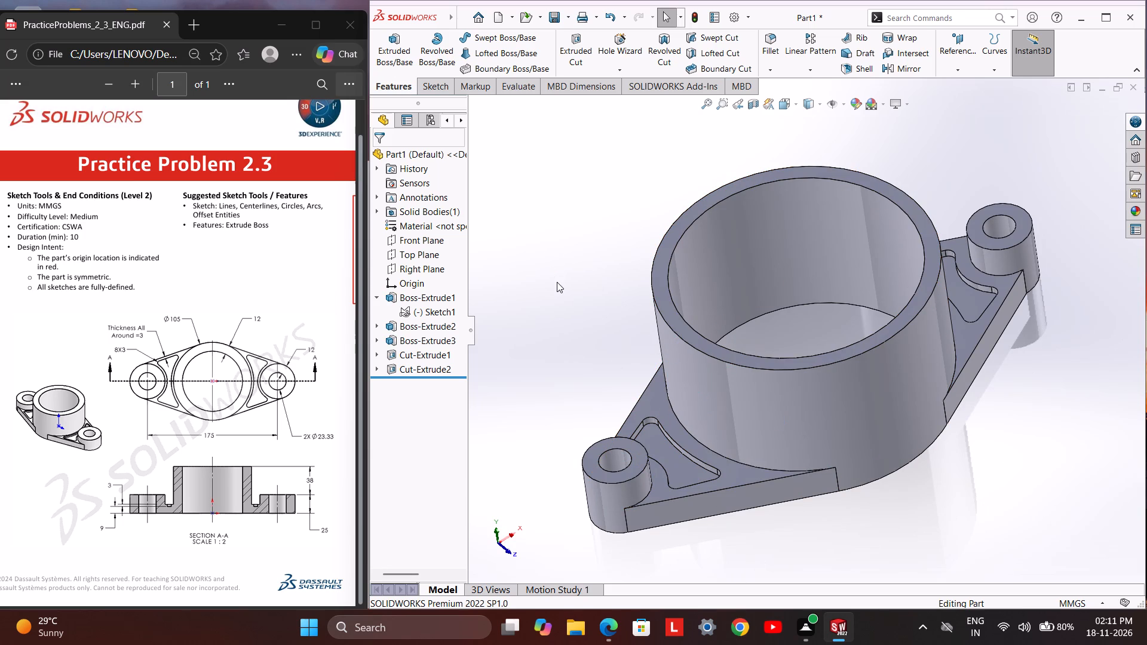
# Save the part in the Documents folder under the name "practice problem 2.3".
pyautogui.hotkey('ctrl', 's')
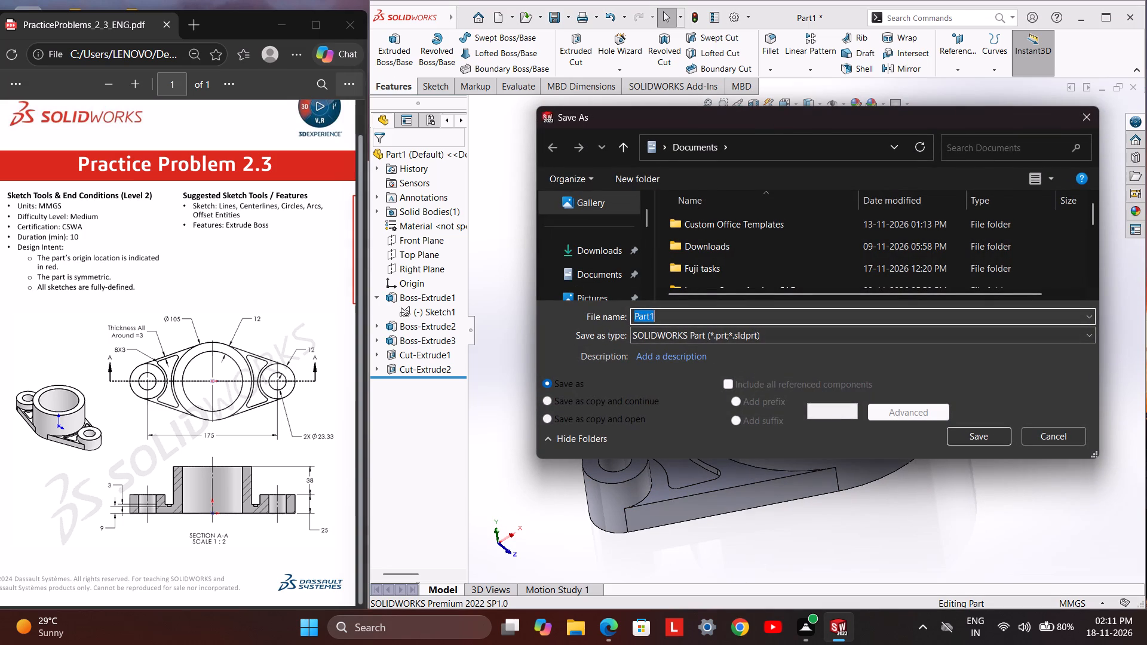
pyautogui.click(659, 320)
pyautogui.doubleClick(659, 320)
pyautogui.press('BackSpace')
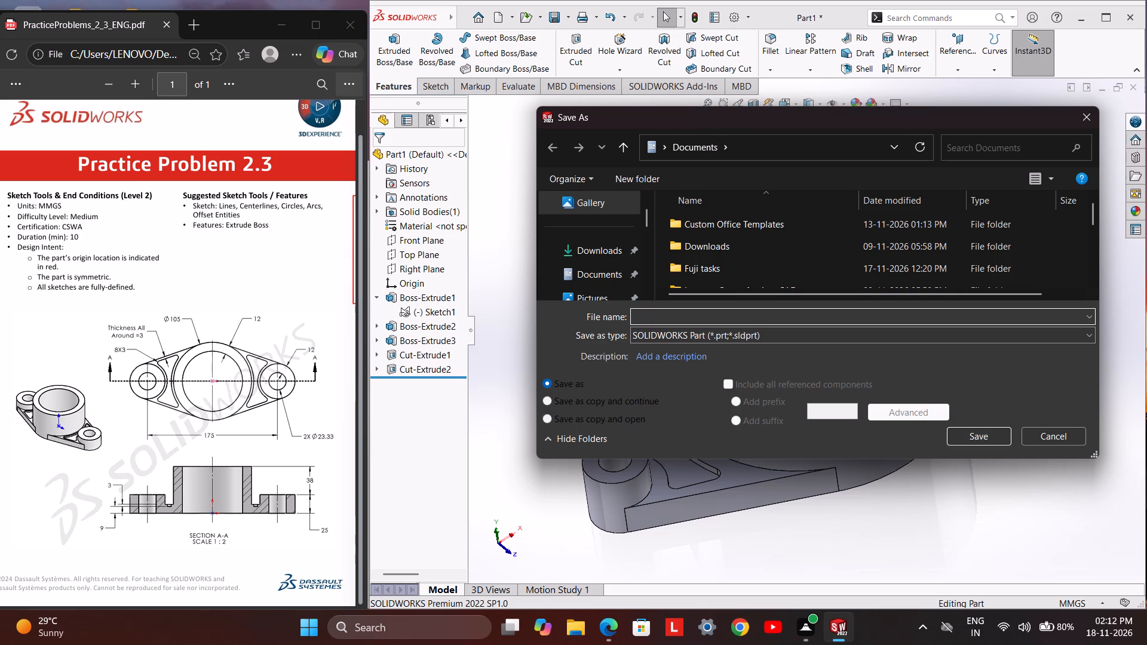
pyautogui.press('p')
pyautogui.write('ract')
pyautogui.write('ice')
pyautogui.press('space')
pyautogui.write('pro')
pyautogui.write('ble')
pyautogui.press('m')
pyautogui.press('space')
pyautogui.write('2.3')
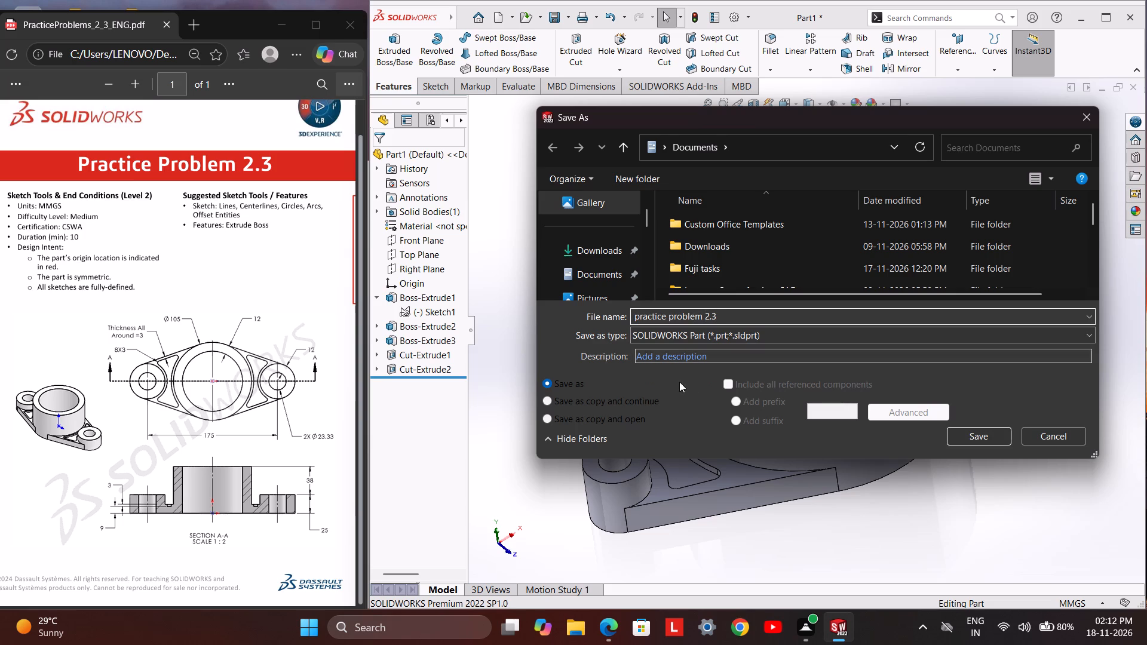
pyautogui.click(605, 269)
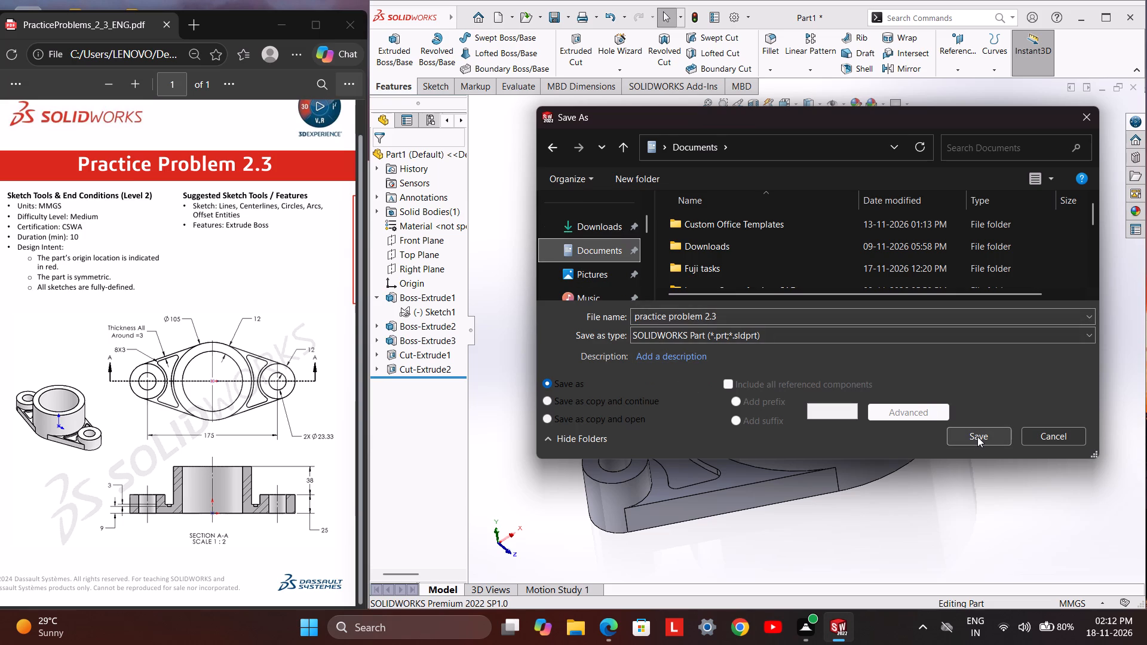
pyautogui.click(977, 437)
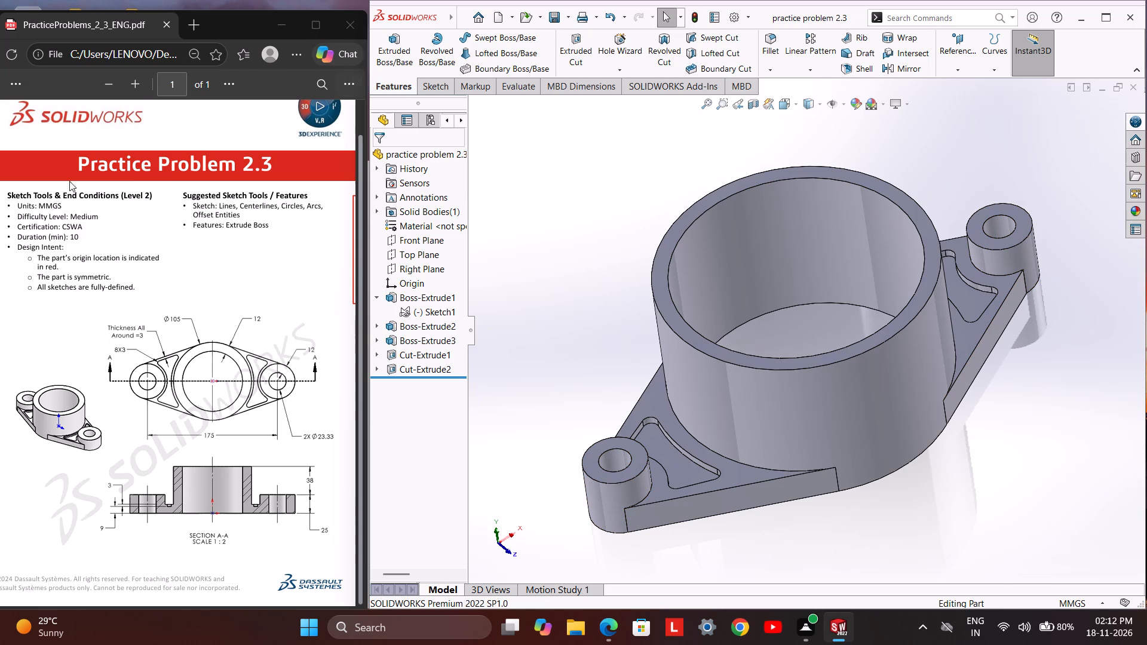
# Save a copy of the part as an Adobe PDF named "practice problem 2.3" in the Documents folder.
pyautogui.click(480, 10)
pyautogui.click(983, 64)
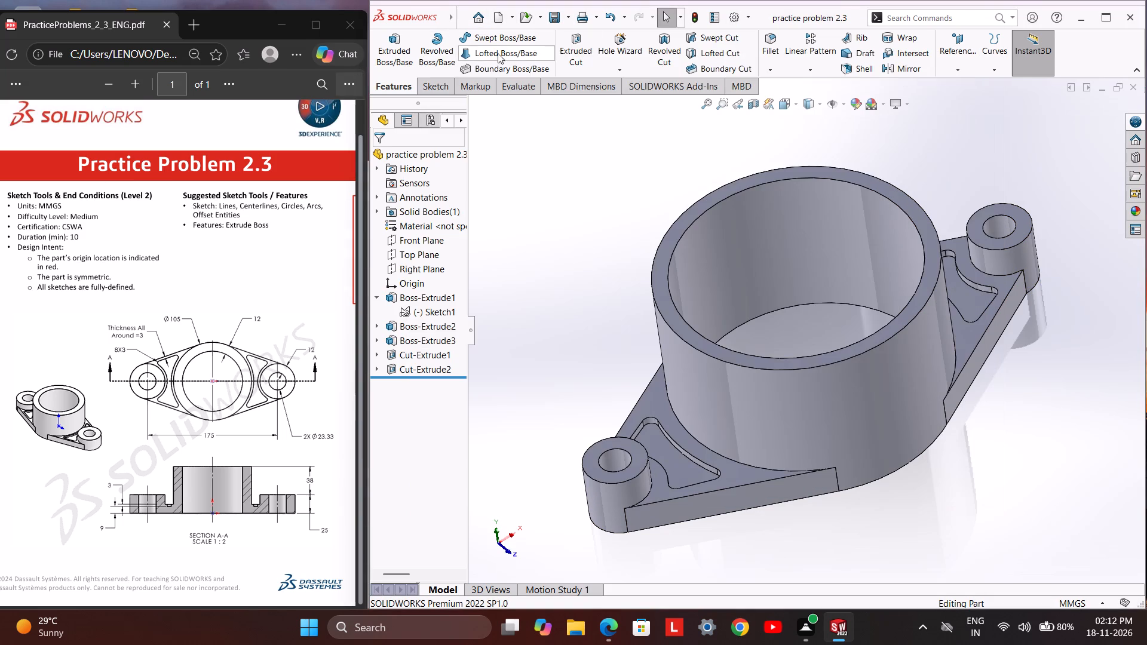
pyautogui.click(493, 170)
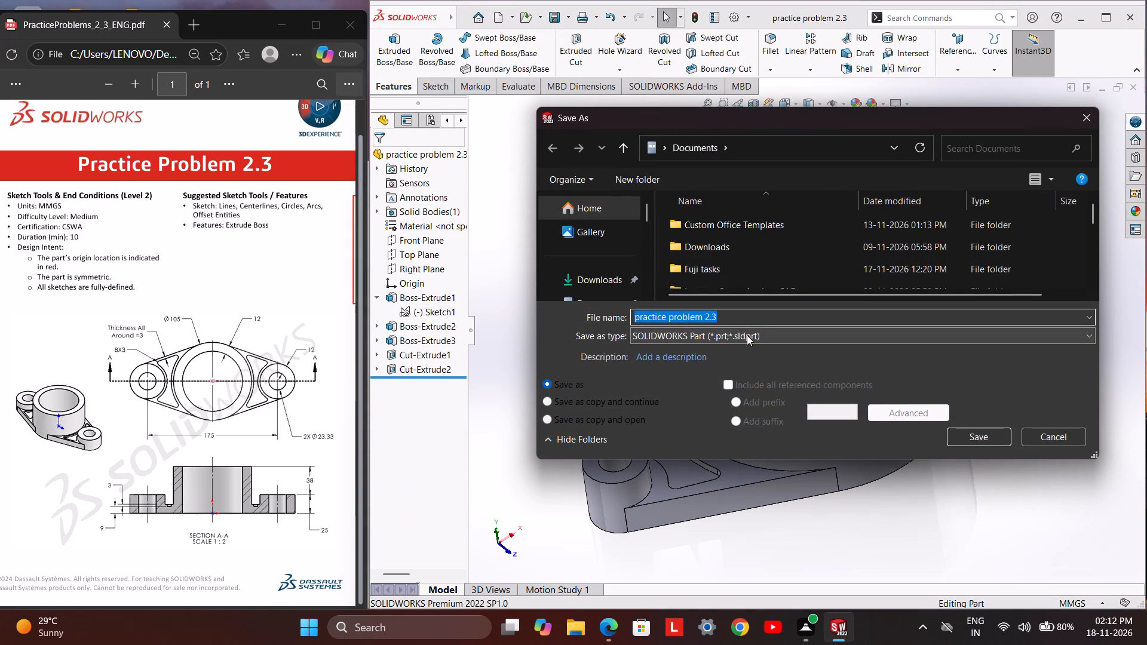
pyautogui.click(747, 335)
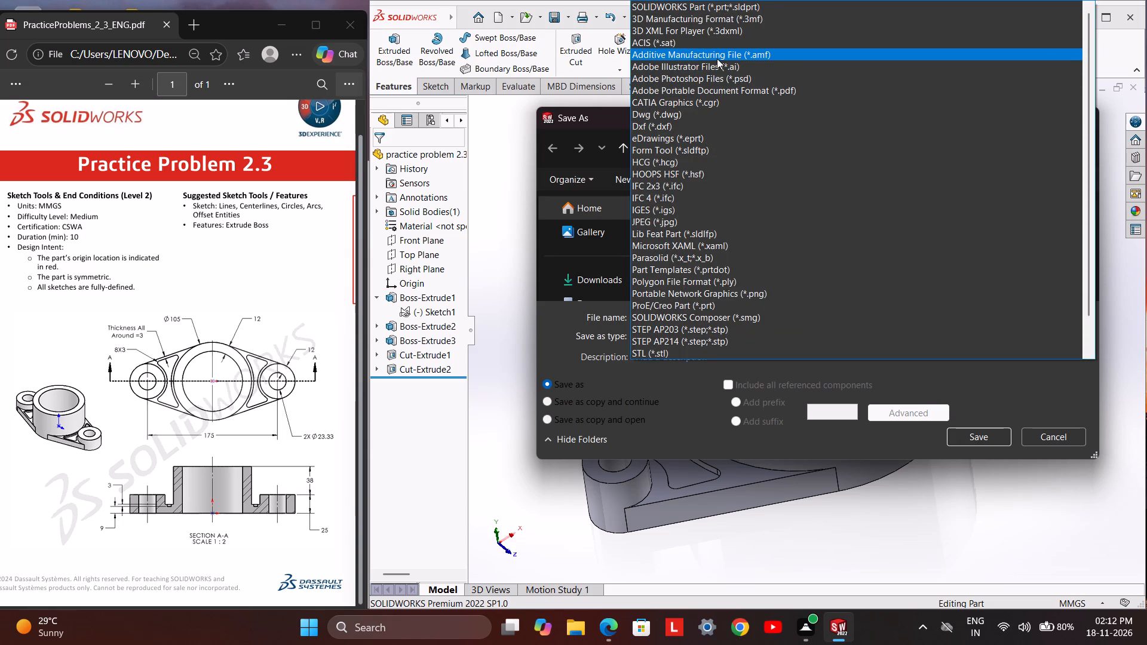
pyautogui.click(729, 94)
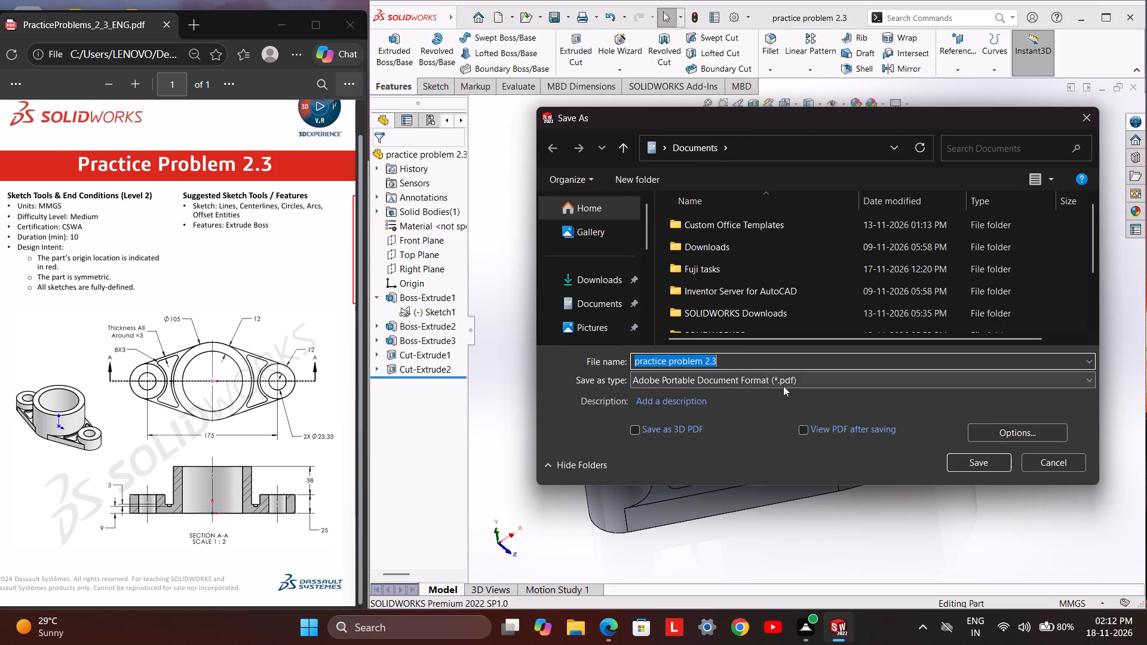
pyautogui.click(604, 299)
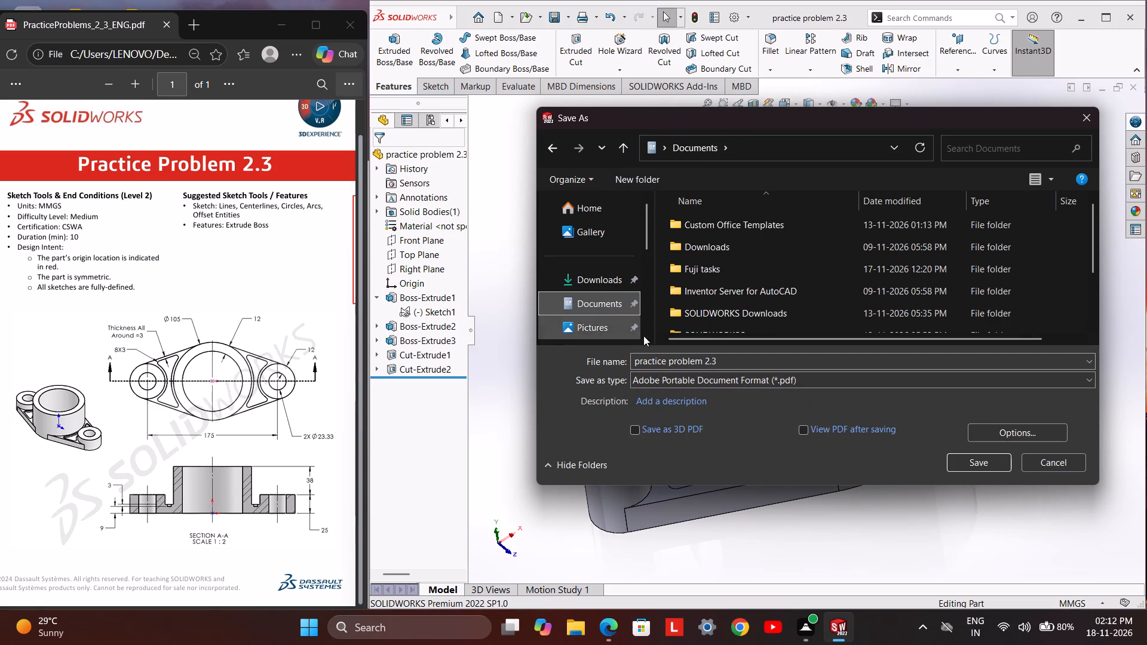
pyautogui.click(962, 464)
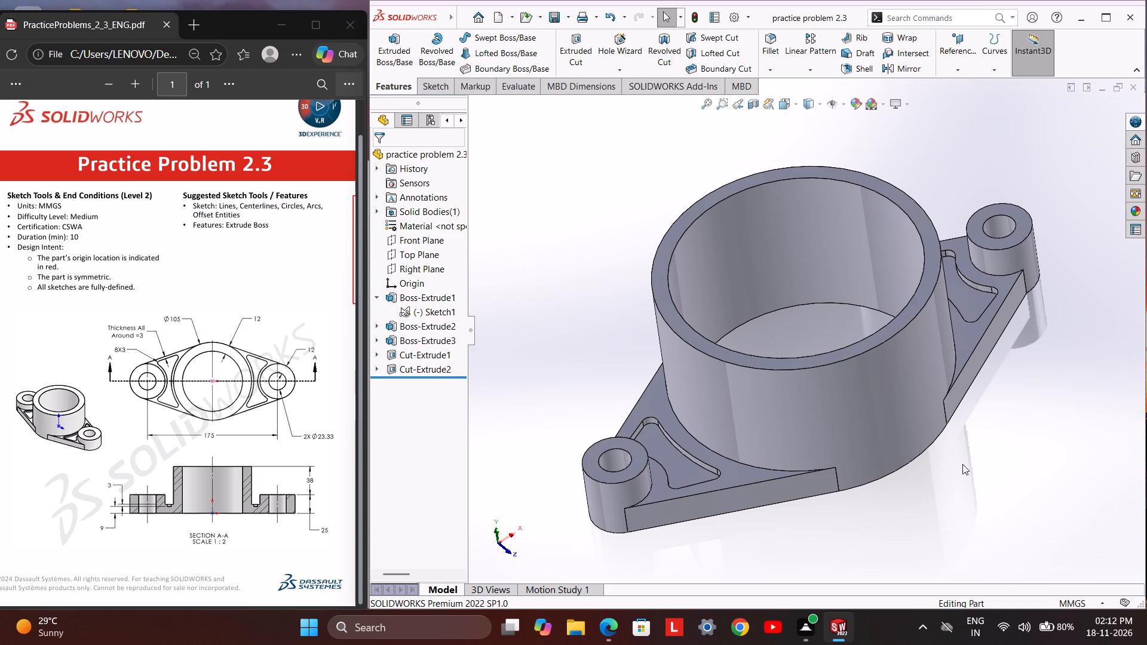
# Switch to File Explorer and create a new folder on the Desktop.
pyautogui.click(1079, 19)
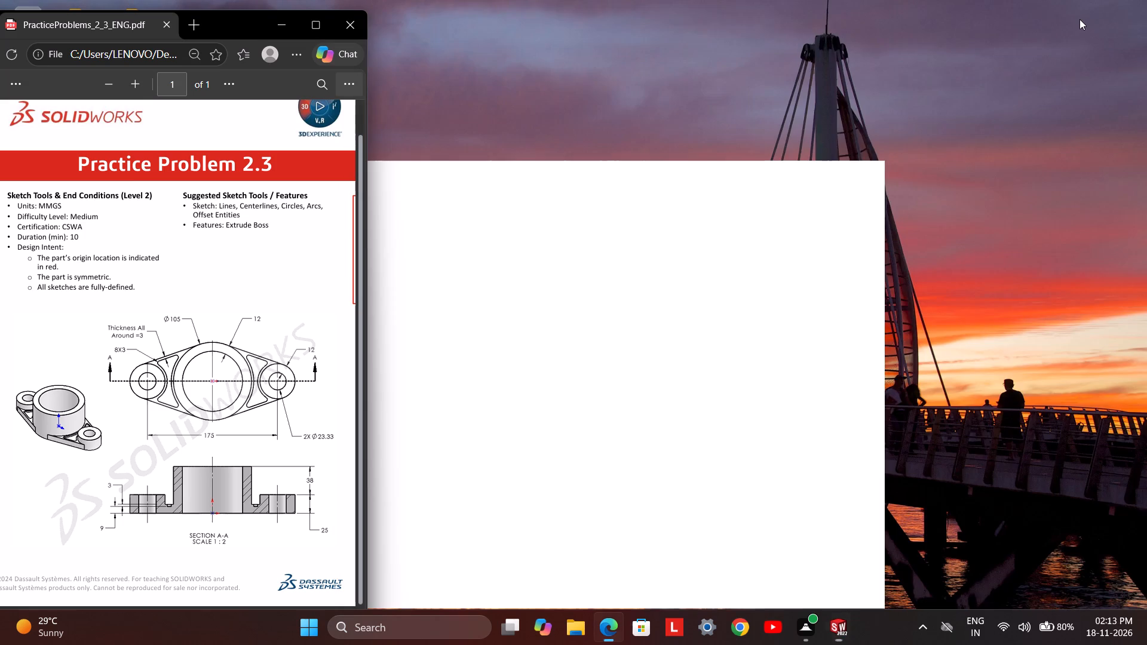
pyautogui.click(574, 619)
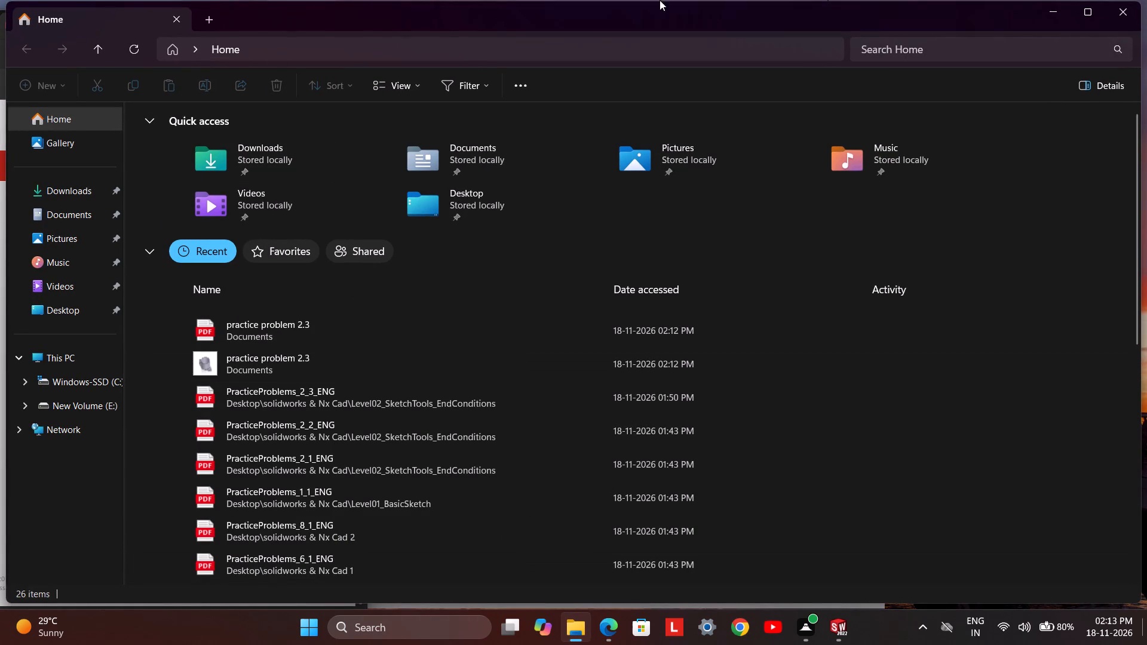
pyautogui.click(56, 311)
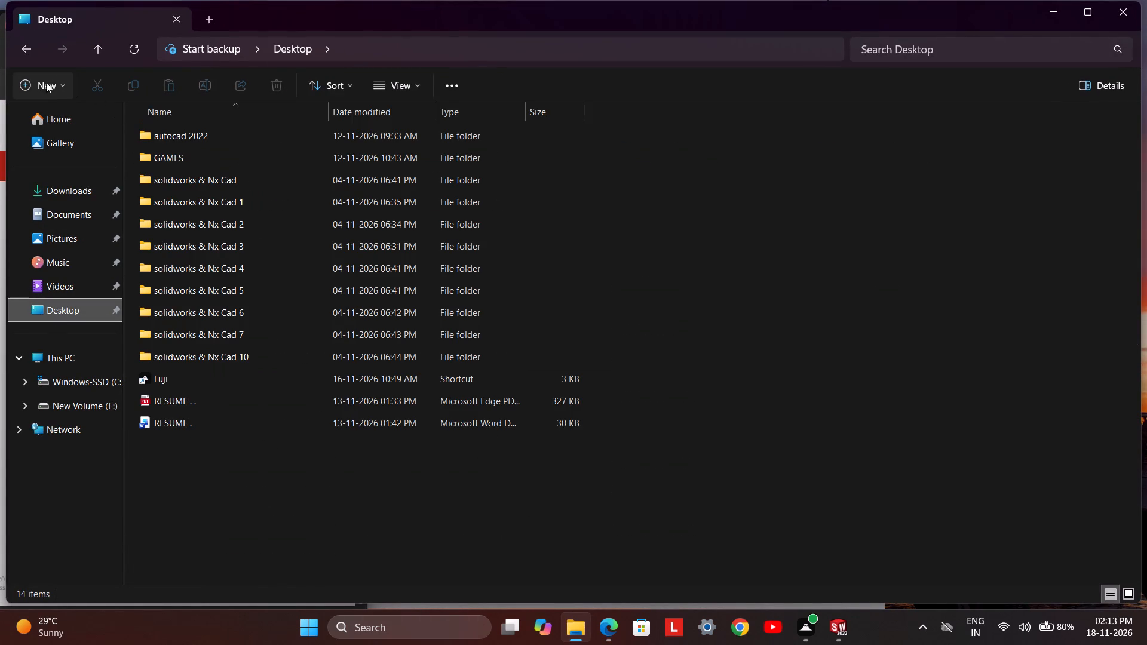
pyautogui.click(44, 82)
pyautogui.click(93, 115)
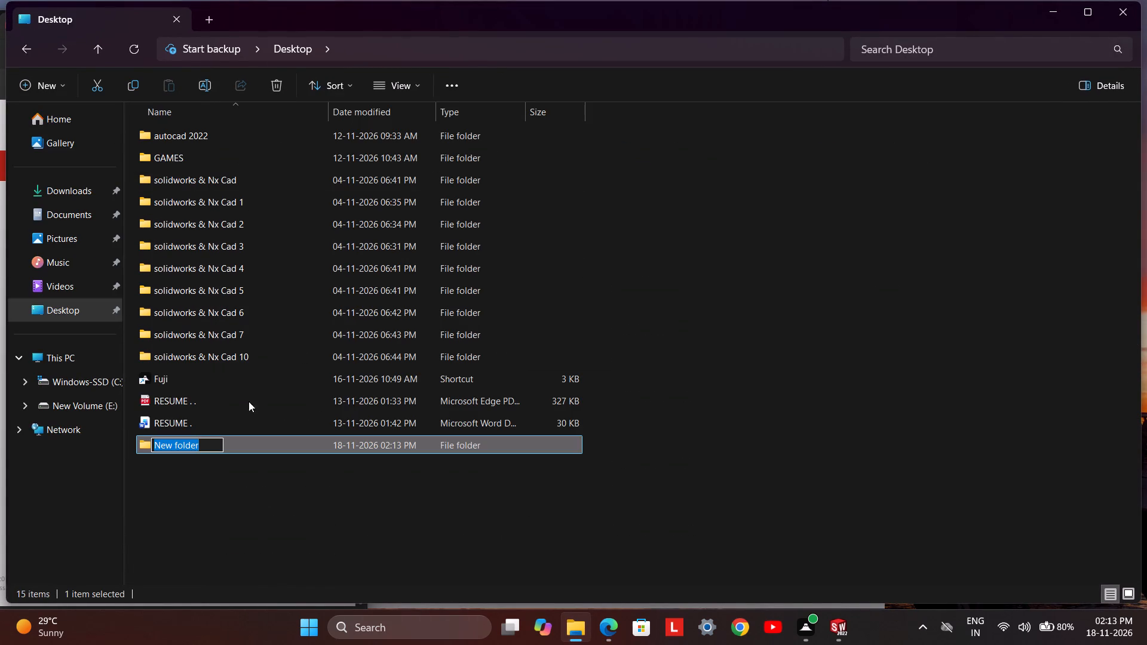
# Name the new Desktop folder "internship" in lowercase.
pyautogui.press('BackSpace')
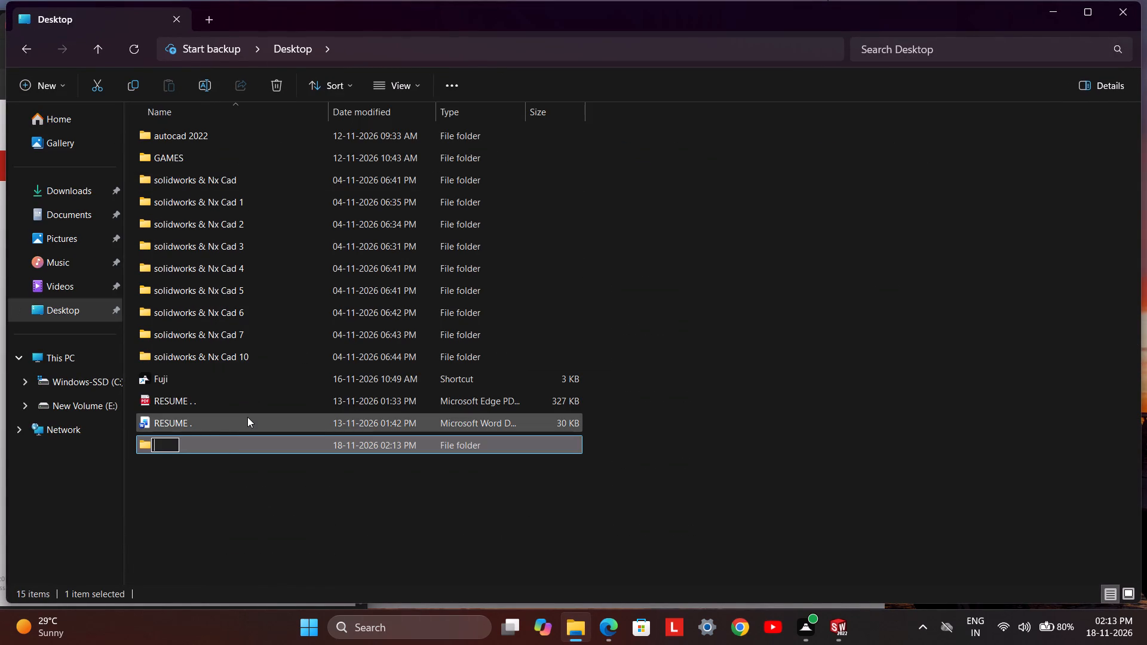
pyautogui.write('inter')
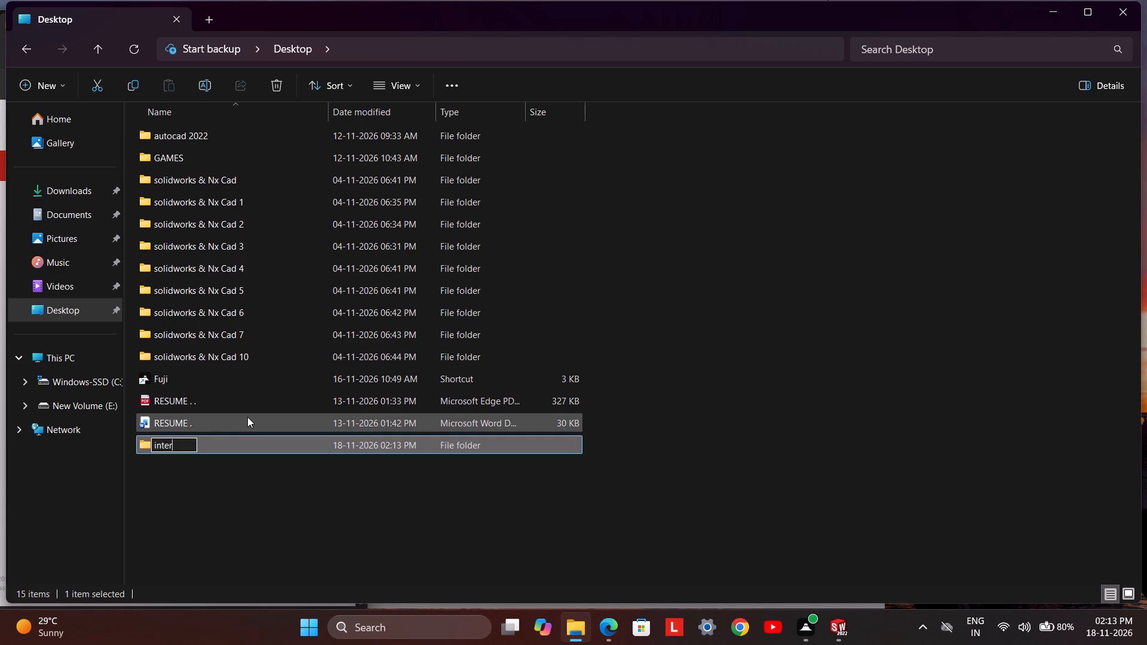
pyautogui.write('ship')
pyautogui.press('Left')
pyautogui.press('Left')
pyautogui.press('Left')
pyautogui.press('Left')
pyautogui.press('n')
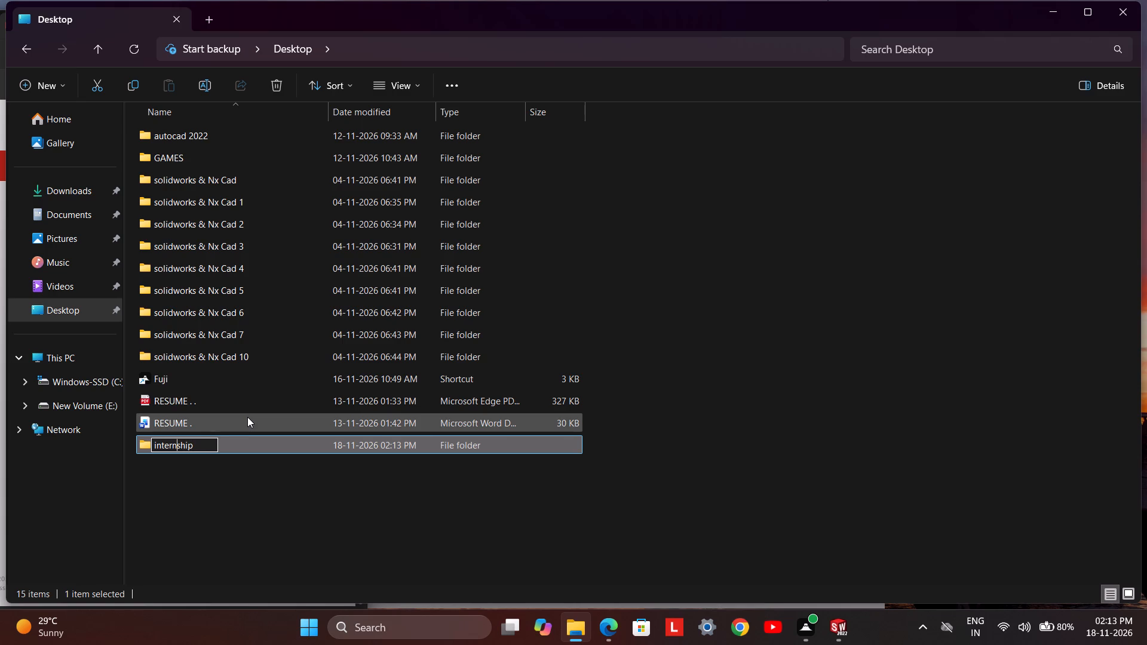
# Replace the new Desktop folder's name with "INTERNSHIP" in capital letters.
pyautogui.doubleClick(210, 447)
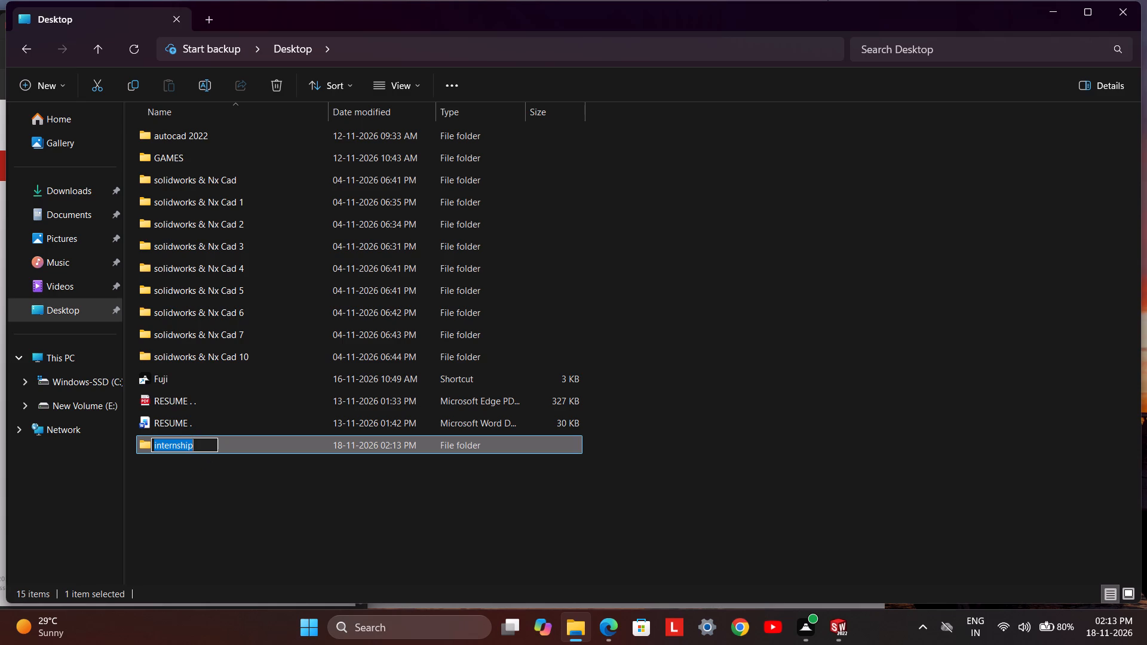
pyautogui.hotkey('shift', 'Up')
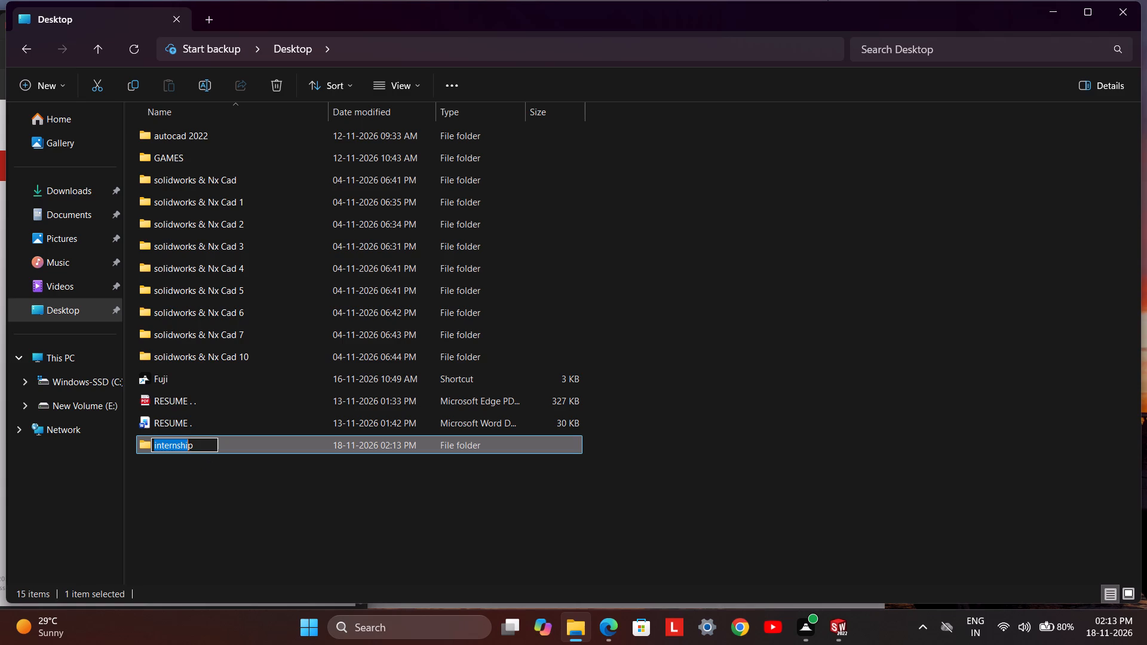
pyautogui.doubleClick(208, 446)
pyautogui.press('BackSpace')
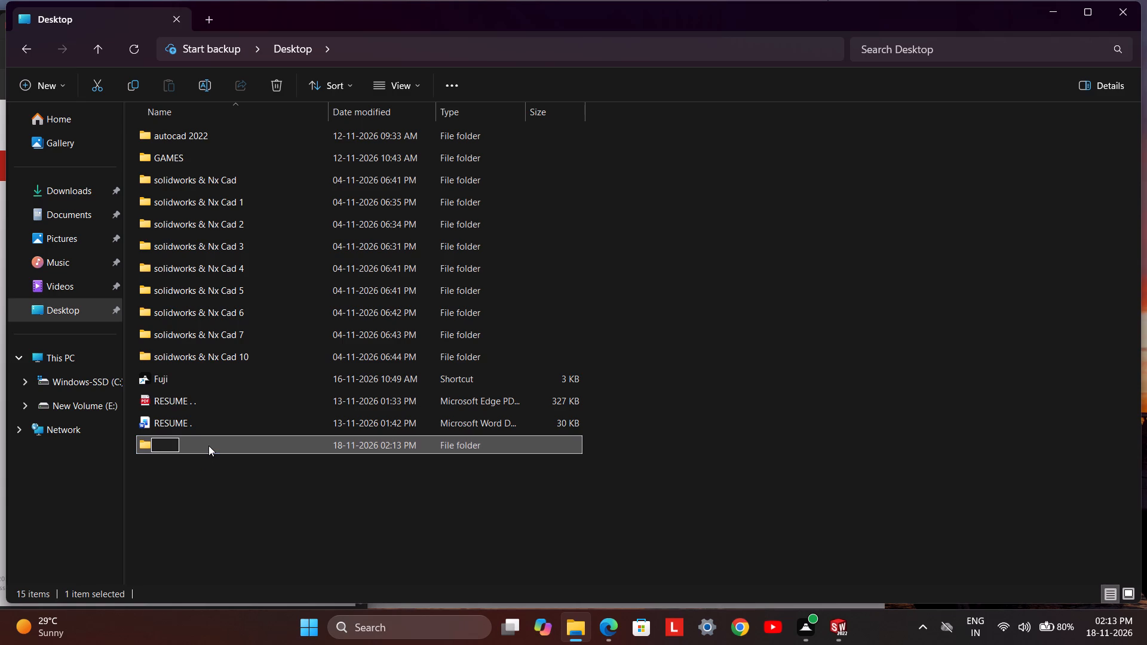
pyautogui.write('INTER')
pyautogui.write('NSH')
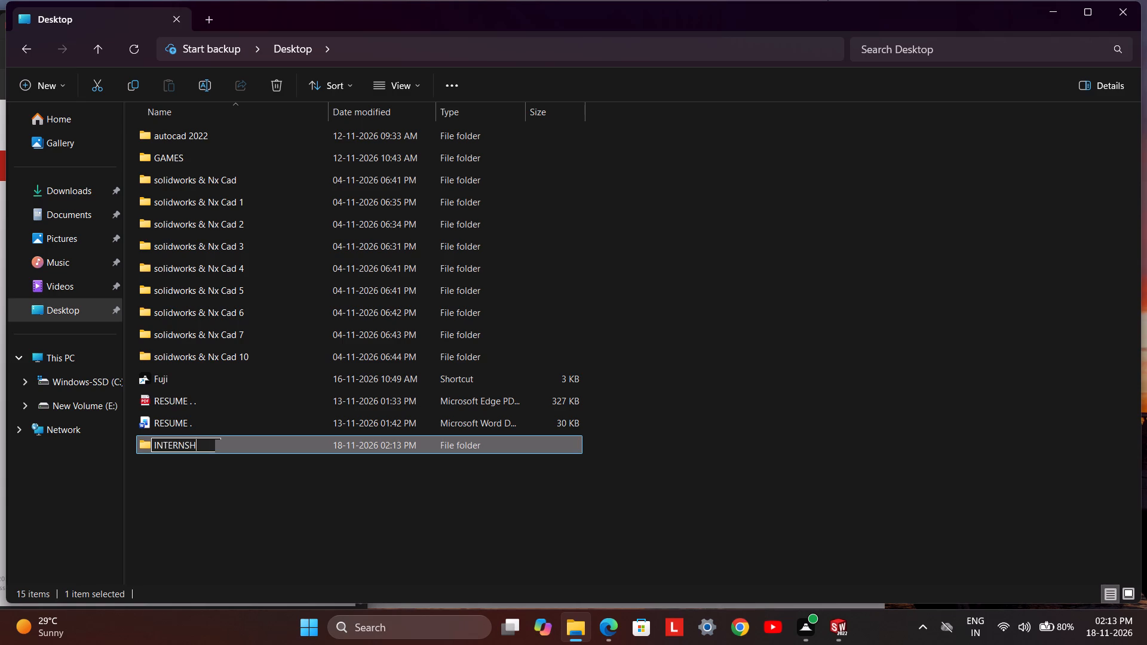
pyautogui.write('IP')
pyautogui.press('space')
pyautogui.press('Return')
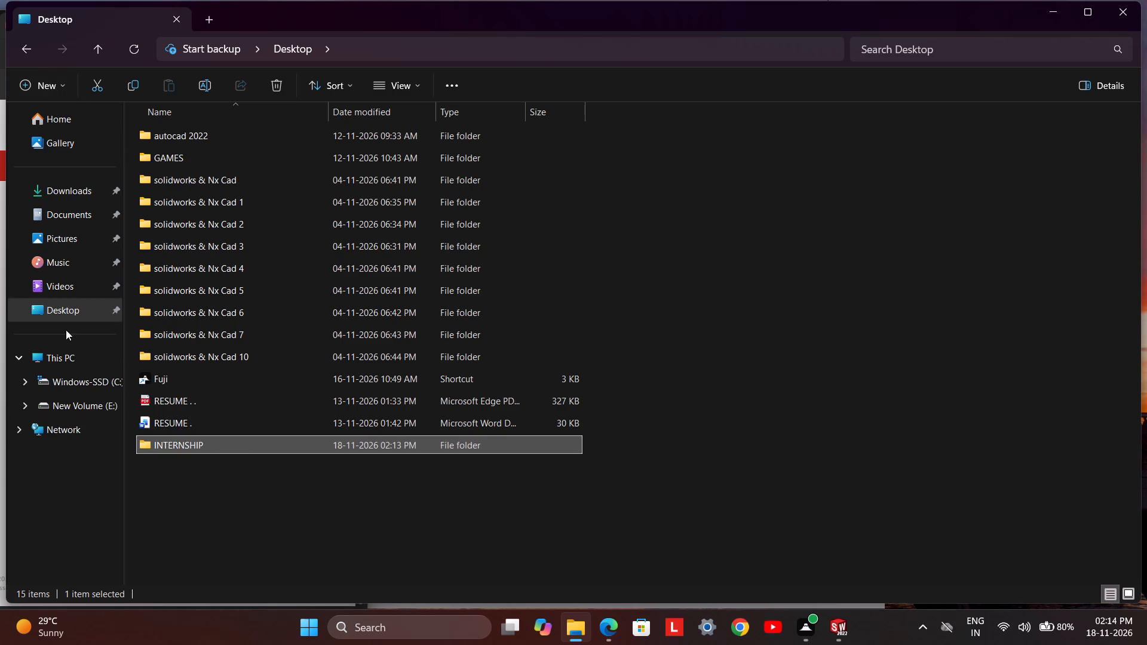
# Cut the "practice problem 2.3" PDF and part files from Documents and open the Desktop's INTERNSHIP folder as their destination.
pyautogui.click(78, 220)
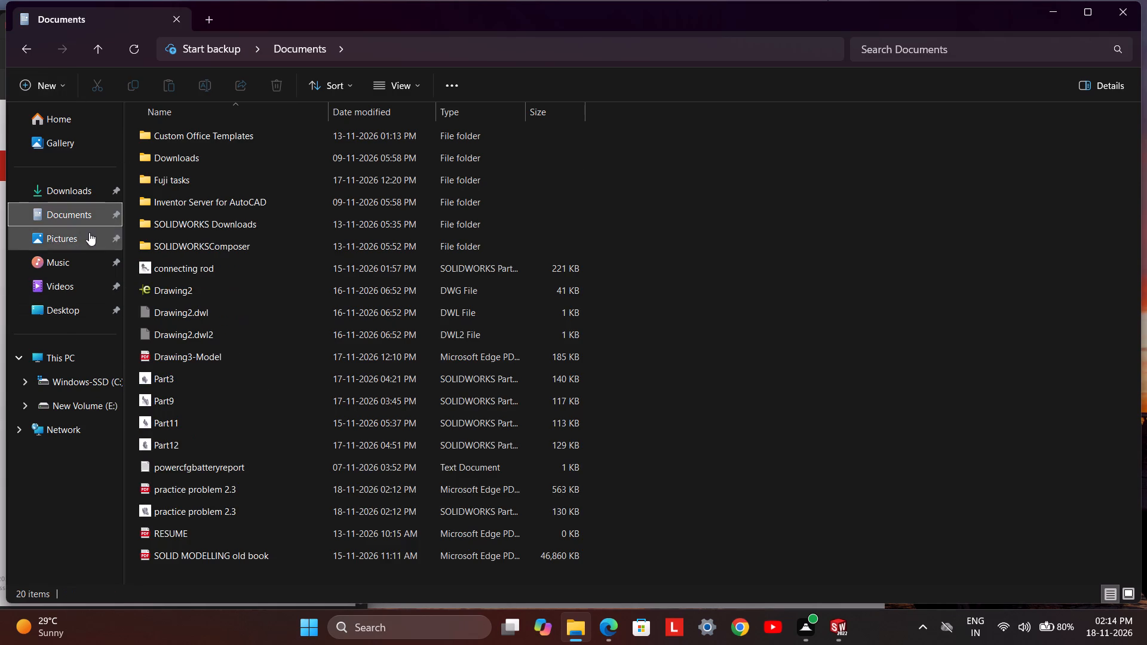
pyautogui.scroll(-3, 206, 397)
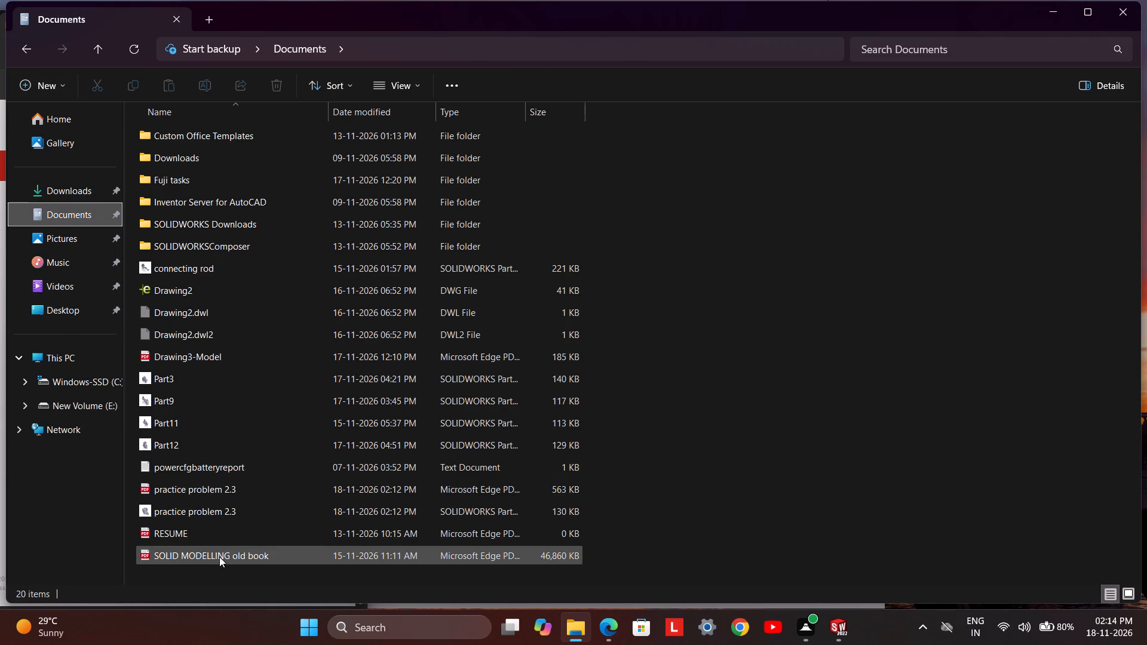
pyautogui.keyDown('ctrl'); pyautogui.click(203, 518); pyautogui.keyUp('ctrl')
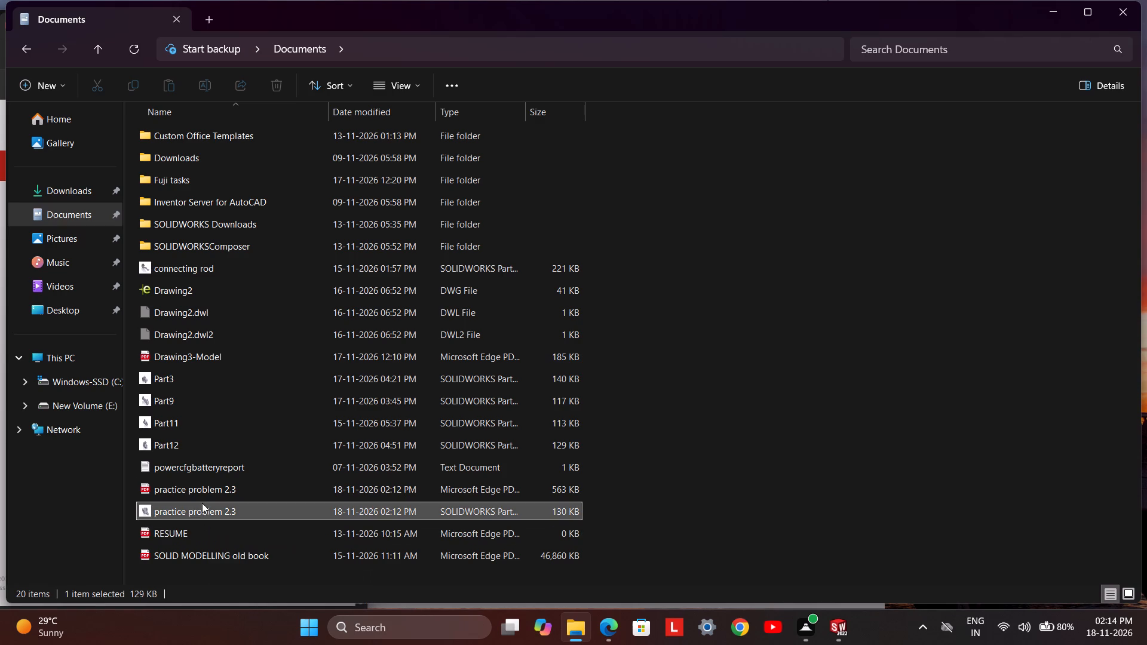
pyautogui.keyDown('ctrl'); pyautogui.click(202, 494); pyautogui.keyUp('ctrl')
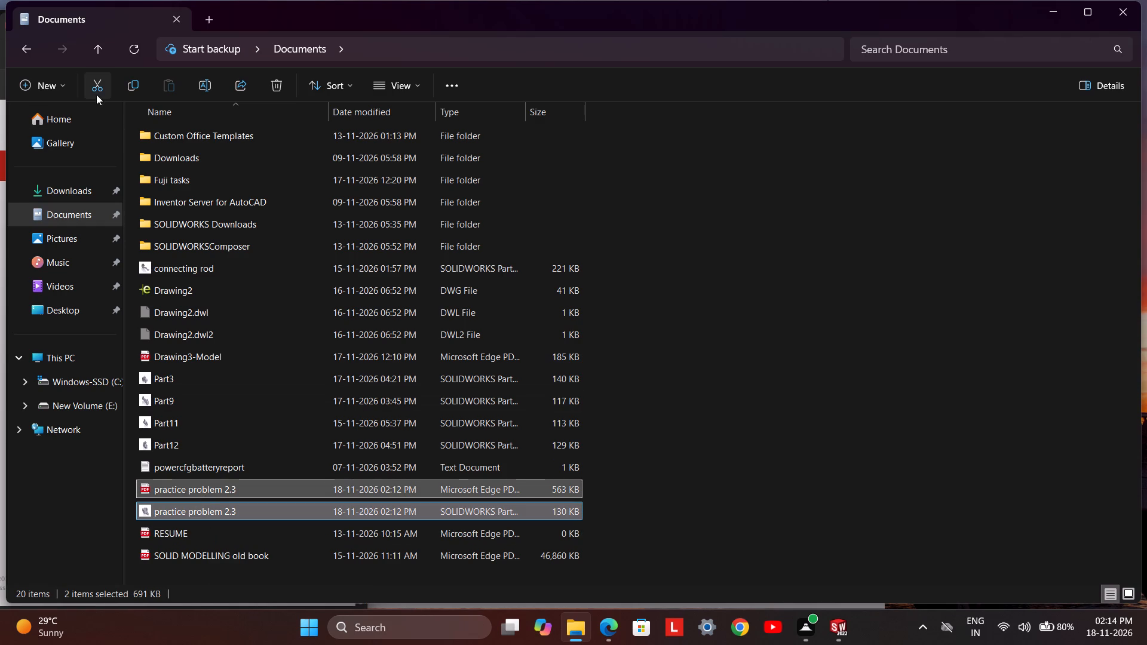
pyautogui.click(96, 88)
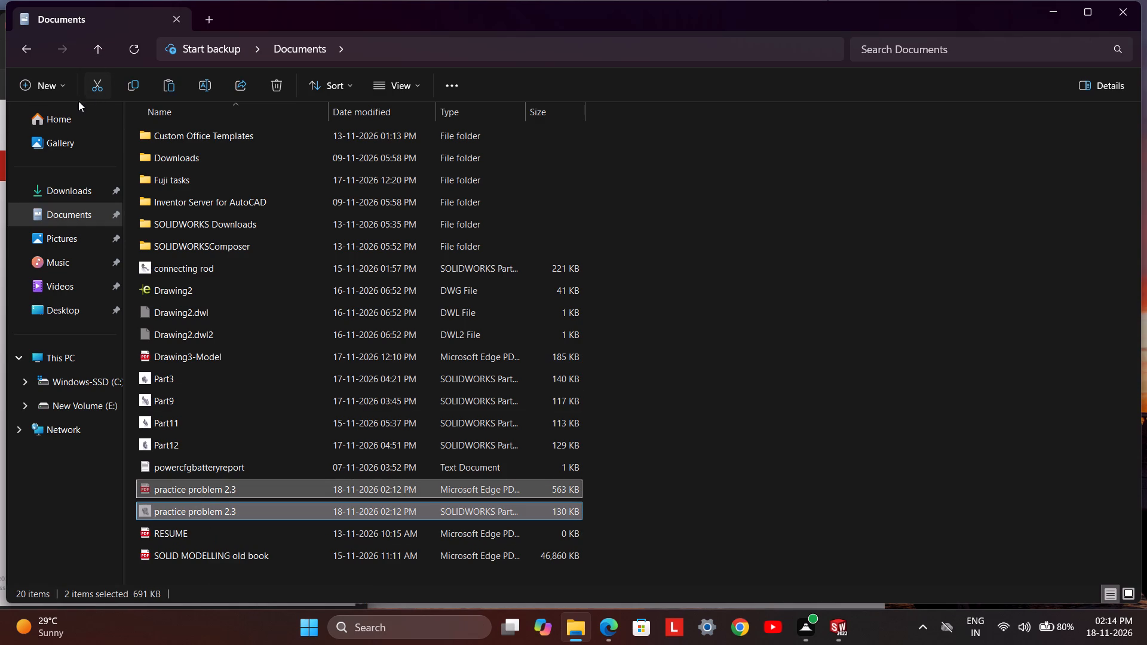
pyautogui.click(88, 306)
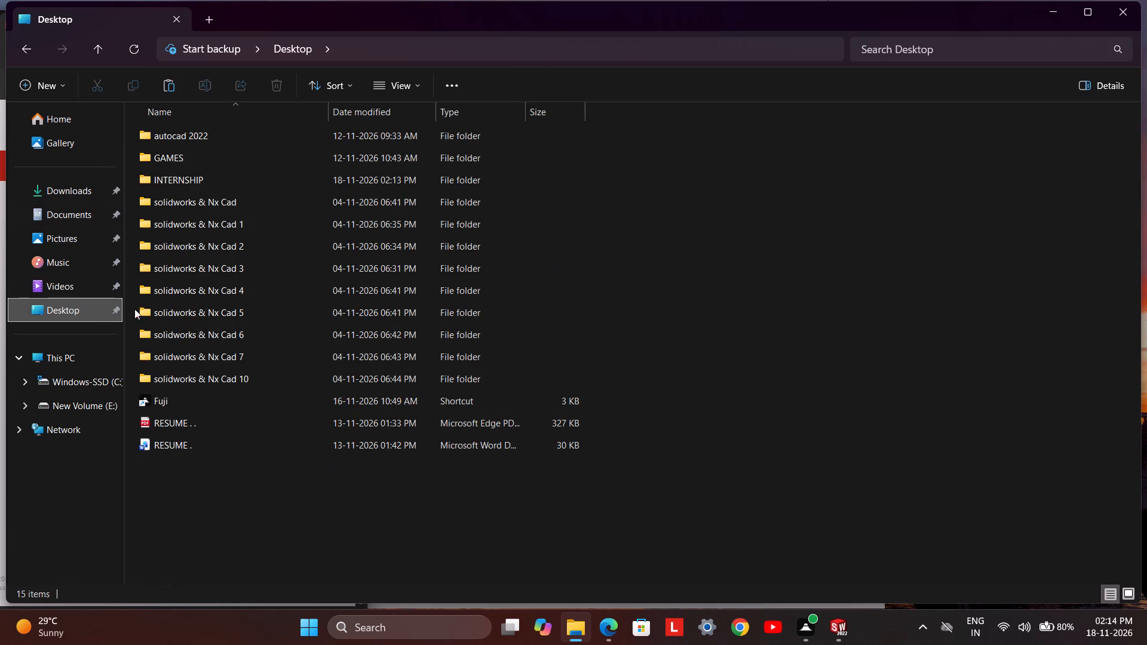
pyautogui.click(222, 179)
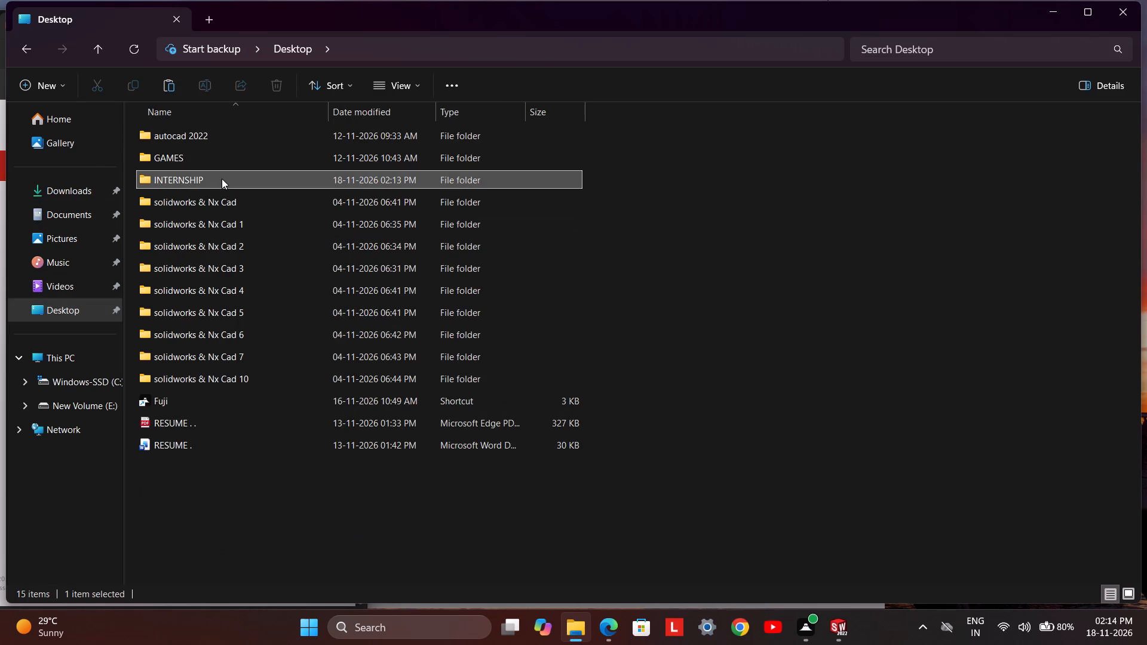
pyautogui.doubleClick(222, 179)
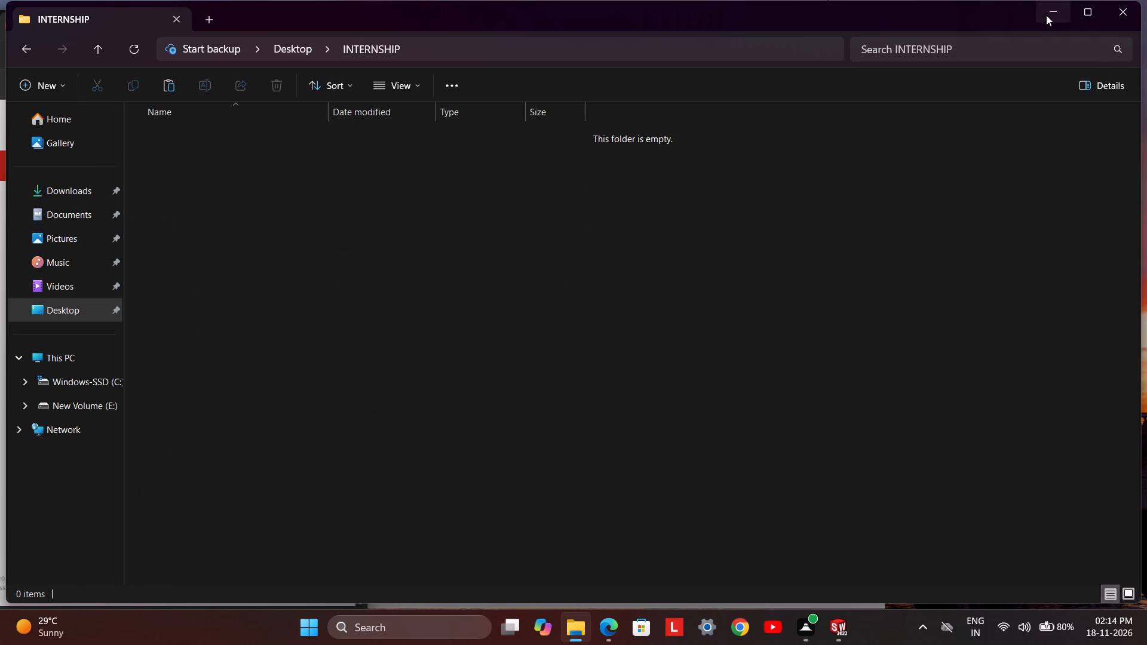
pyautogui.click(1046, 14)
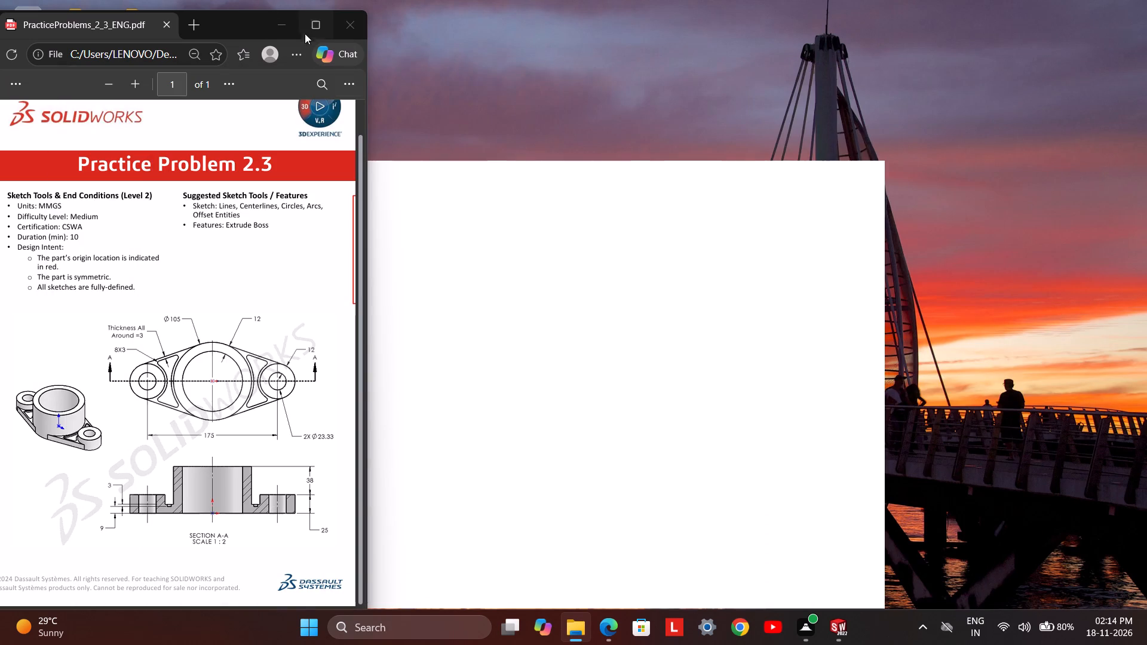
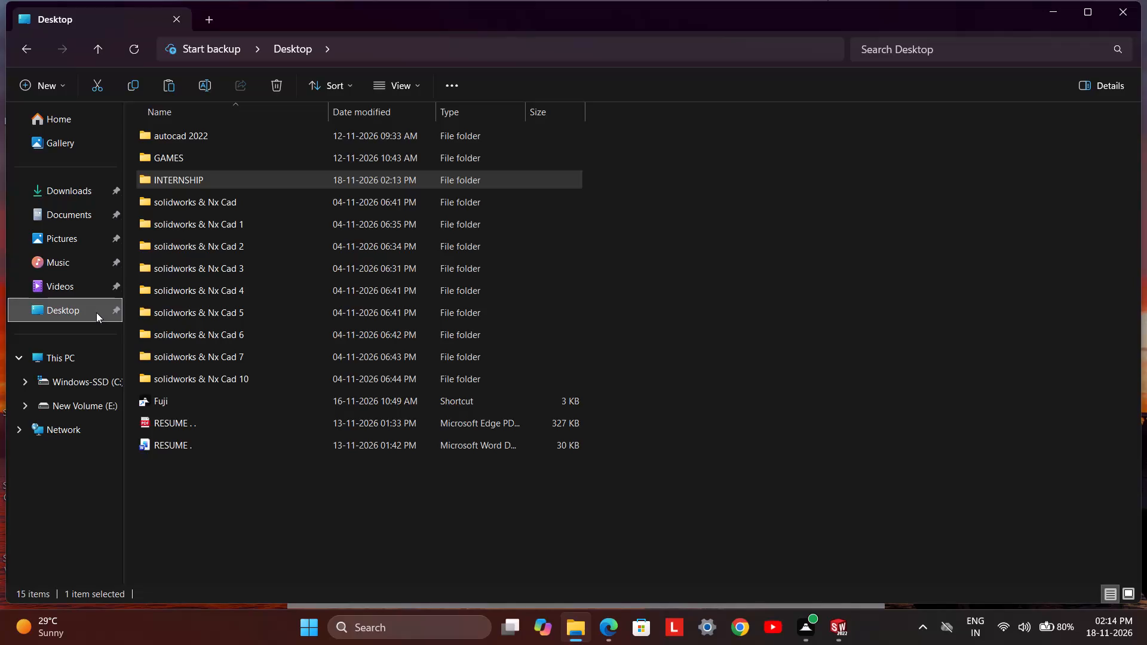
# Paste the cut "practice problem 2.3" files into the INTERNSHIP folder, retrying the part file before cancelling its move.
pyautogui.doubleClick(173, 171)
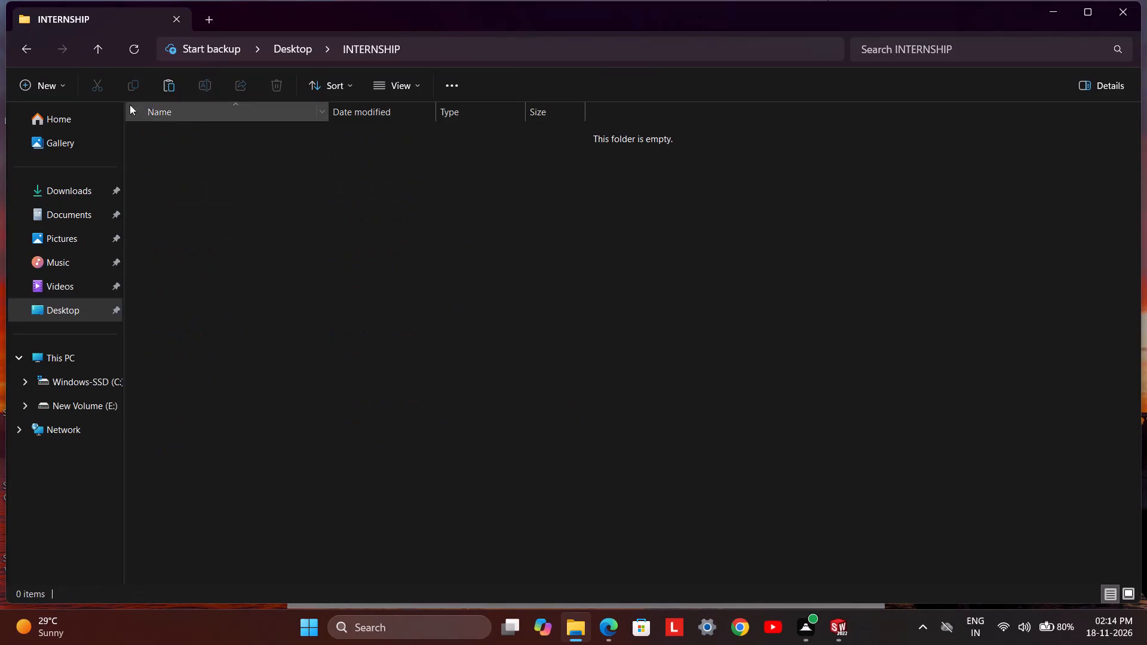
pyautogui.click(162, 84)
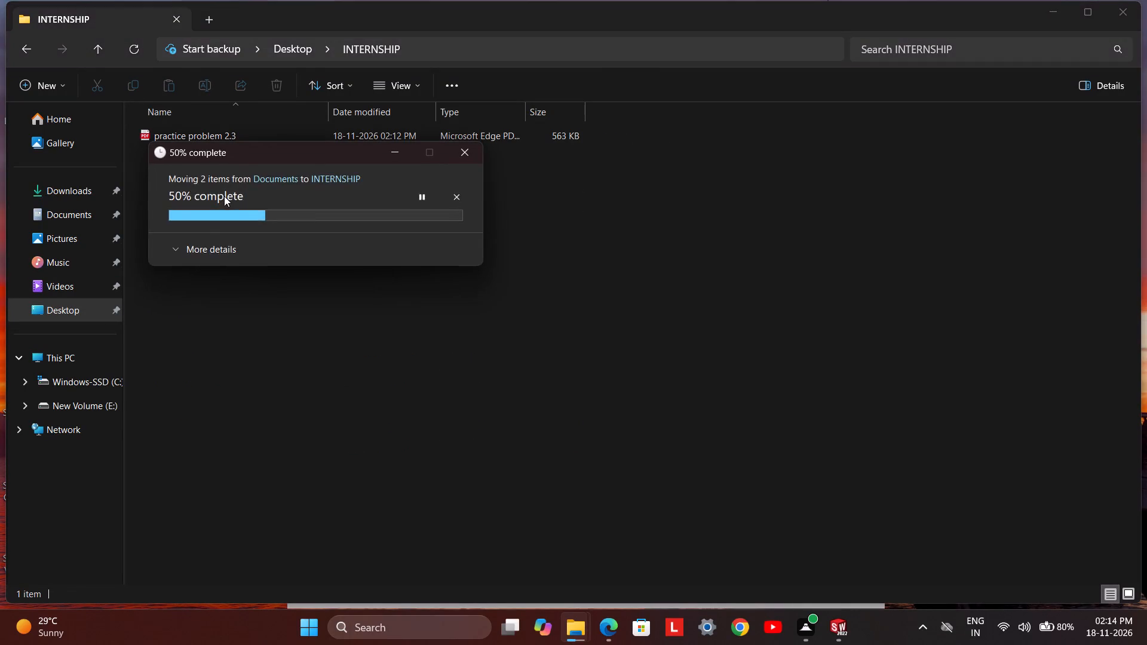
pyautogui.click(302, 320)
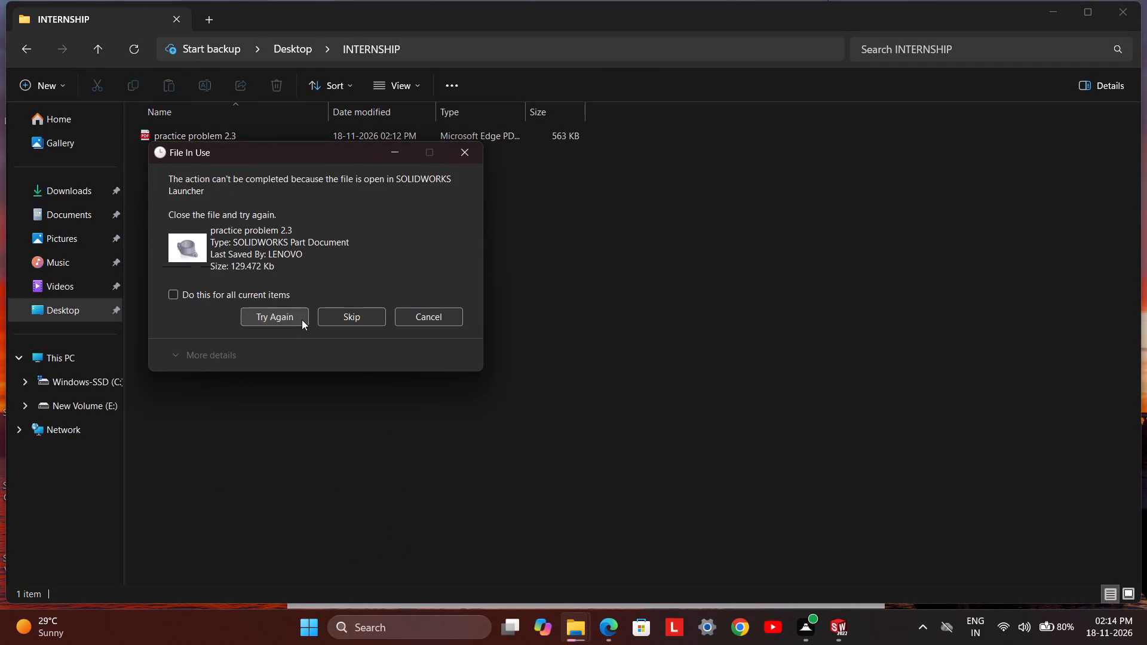
pyautogui.click(302, 320)
pyautogui.click(425, 317)
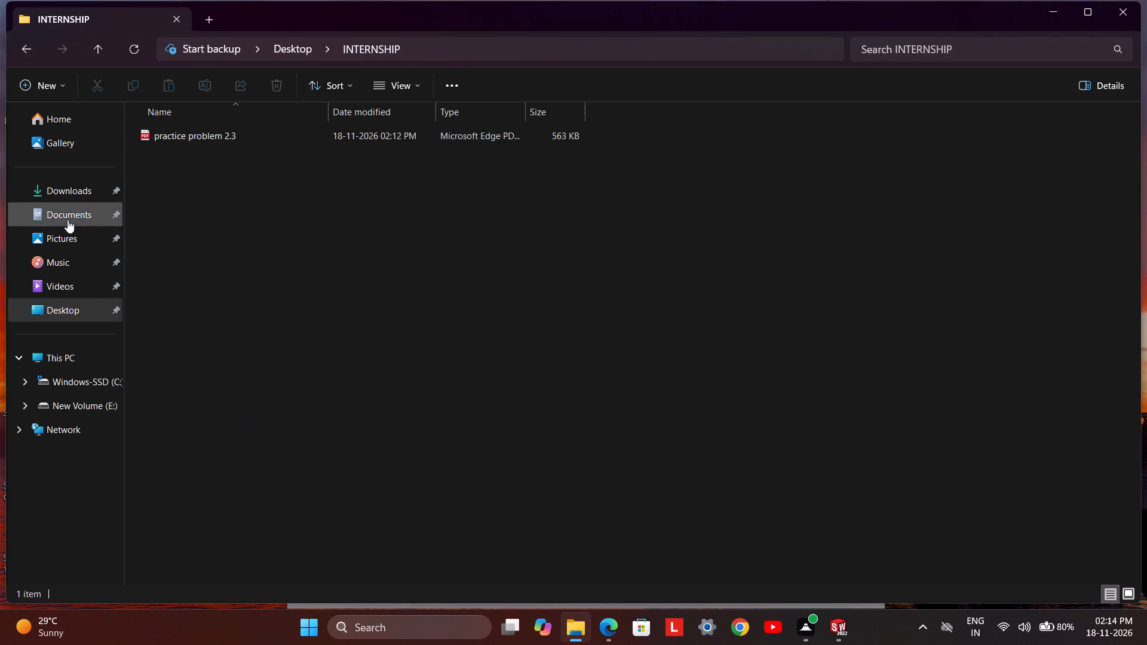
# Cut the INTERNSHIP folder and all the "solidworks & Nx Cad" folders, from the unnumbered one through 10, from the Desktop.
pyautogui.click(75, 302)
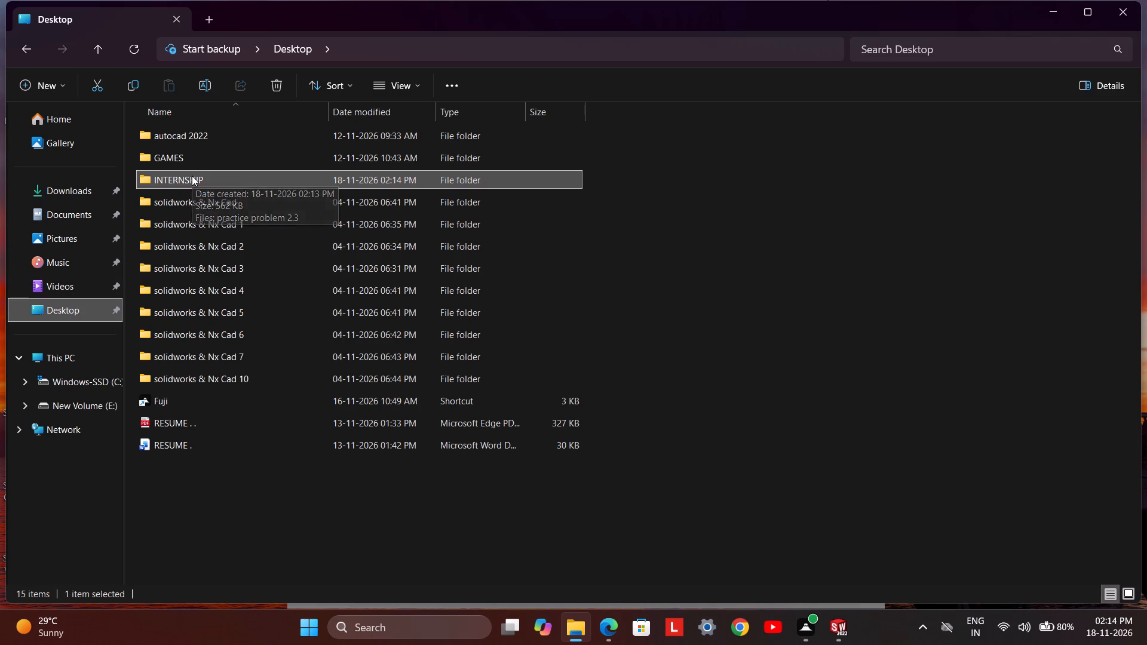
pyautogui.keyDown('ctrl'); pyautogui.click(192, 176); pyautogui.keyUp('ctrl')
pyautogui.keyDown('ctrl'); pyautogui.click(196, 195); pyautogui.keyUp('ctrl')
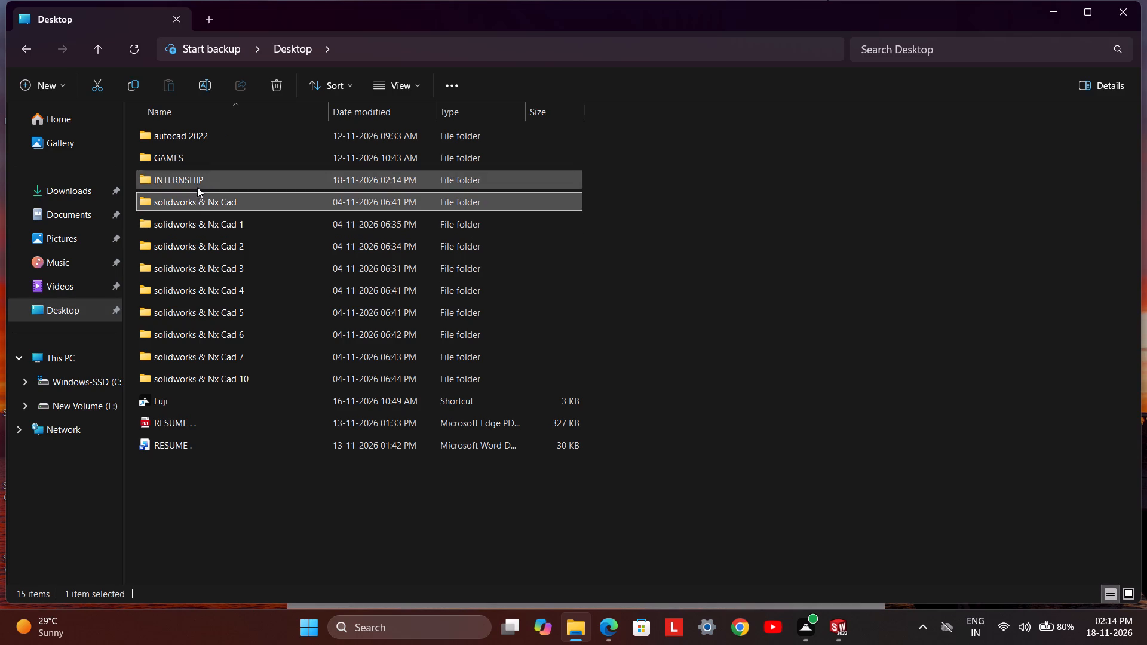
pyautogui.click(197, 179)
pyautogui.keyDown('ctrl'); pyautogui.click(197, 199); pyautogui.keyUp('ctrl')
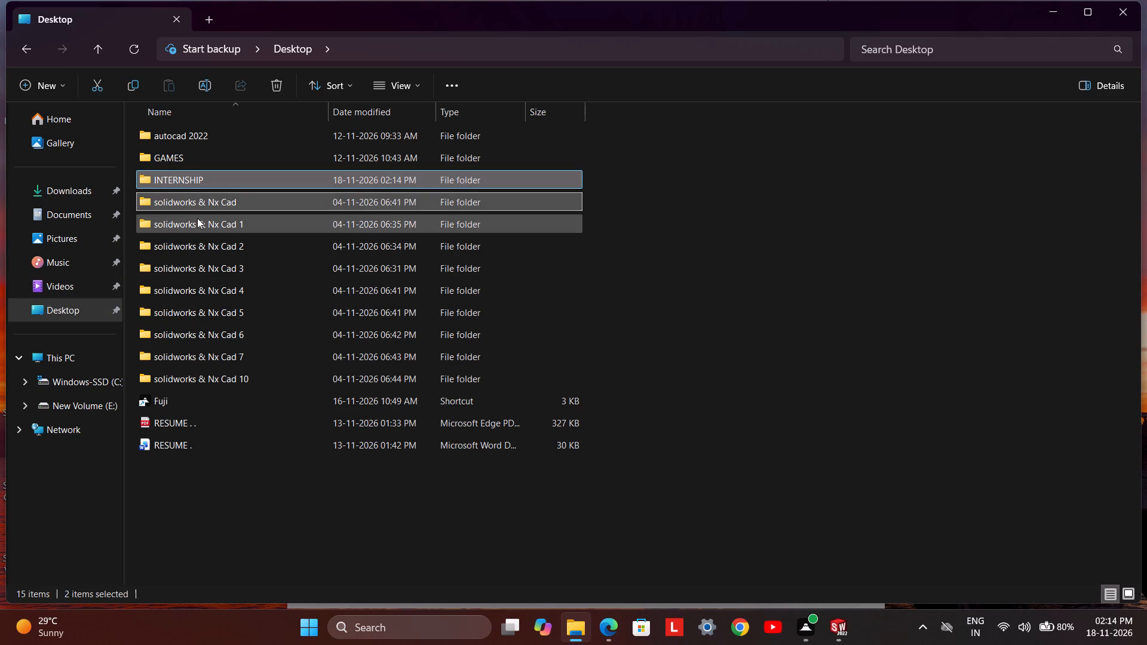
pyautogui.keyDown('ctrl'); pyautogui.click(197, 219); pyautogui.keyUp('ctrl')
pyautogui.keyDown('ctrl'); pyautogui.click(196, 250); pyautogui.keyUp('ctrl')
pyautogui.keyDown('ctrl'); pyautogui.click(197, 267); pyautogui.keyUp('ctrl')
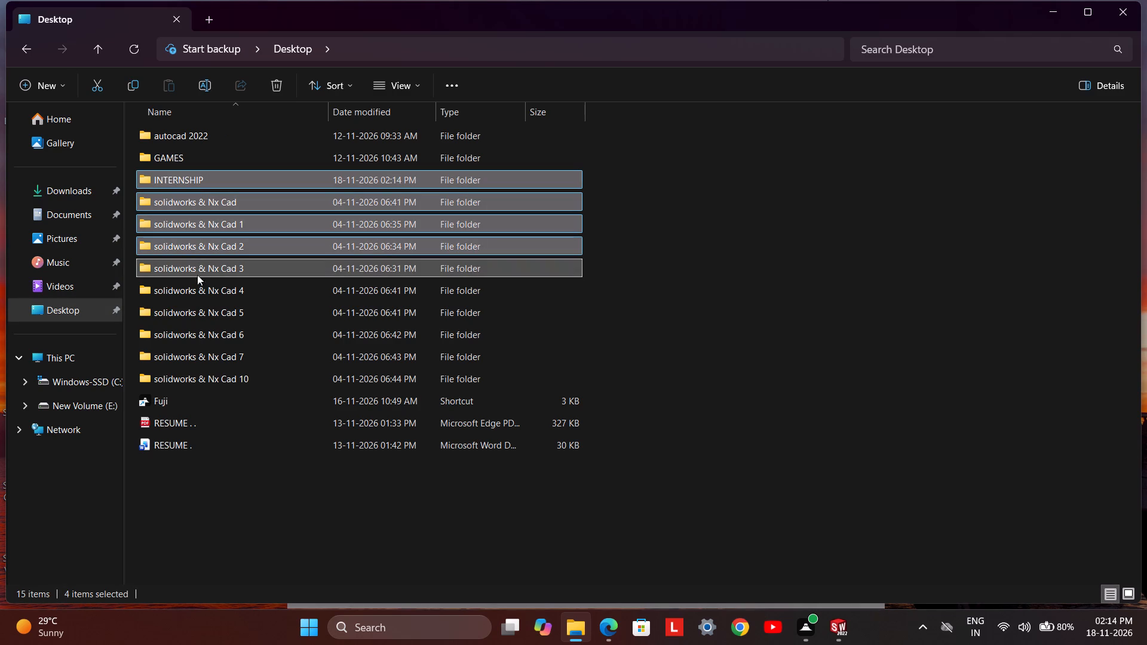
pyautogui.keyDown('ctrl'); pyautogui.click(197, 287); pyautogui.keyUp('ctrl')
pyautogui.keyDown('ctrl'); pyautogui.click(198, 314); pyautogui.keyUp('ctrl')
pyautogui.keyDown('ctrl'); pyautogui.click(198, 334); pyautogui.keyUp('ctrl')
pyautogui.keyDown('ctrl'); pyautogui.click(198, 355); pyautogui.keyUp('ctrl')
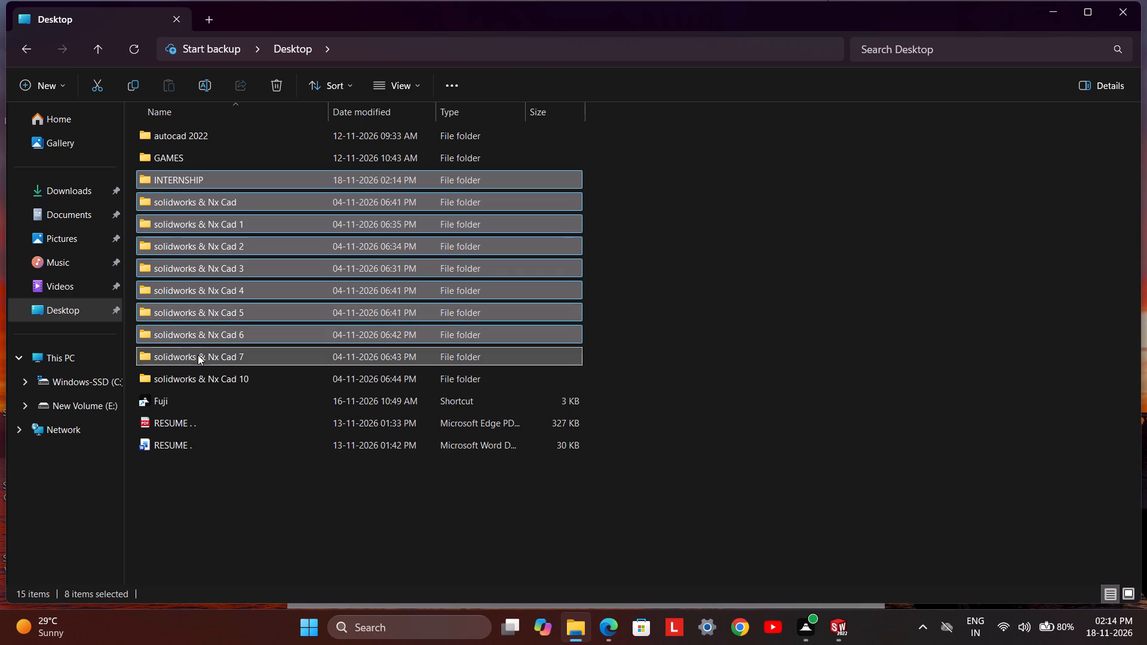
pyautogui.keyDown('ctrl'); pyautogui.click(198, 371); pyautogui.keyUp('ctrl')
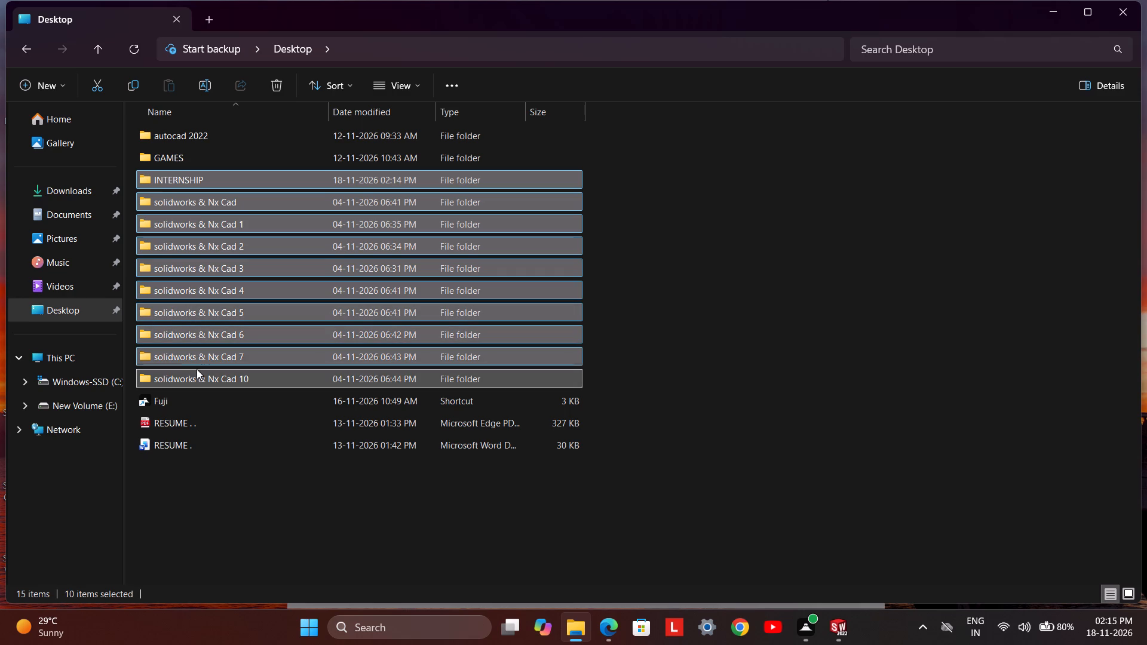
pyautogui.click(100, 91)
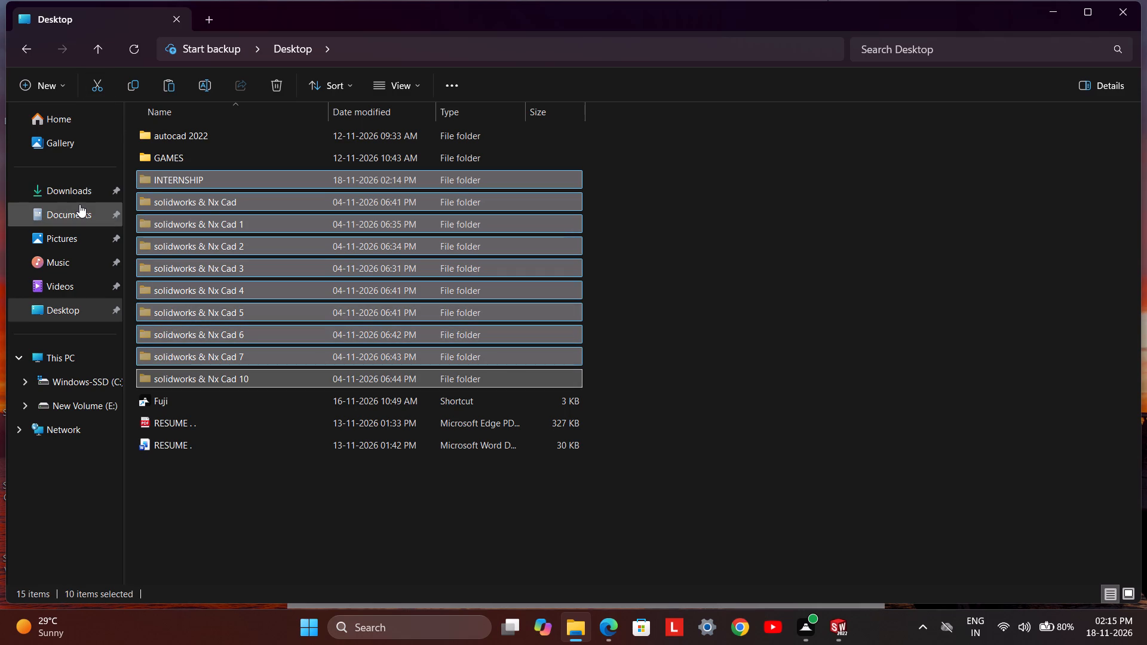
# Create a new folder in Documents named "PRACTICE PROBLEMS".
pyautogui.click(79, 211)
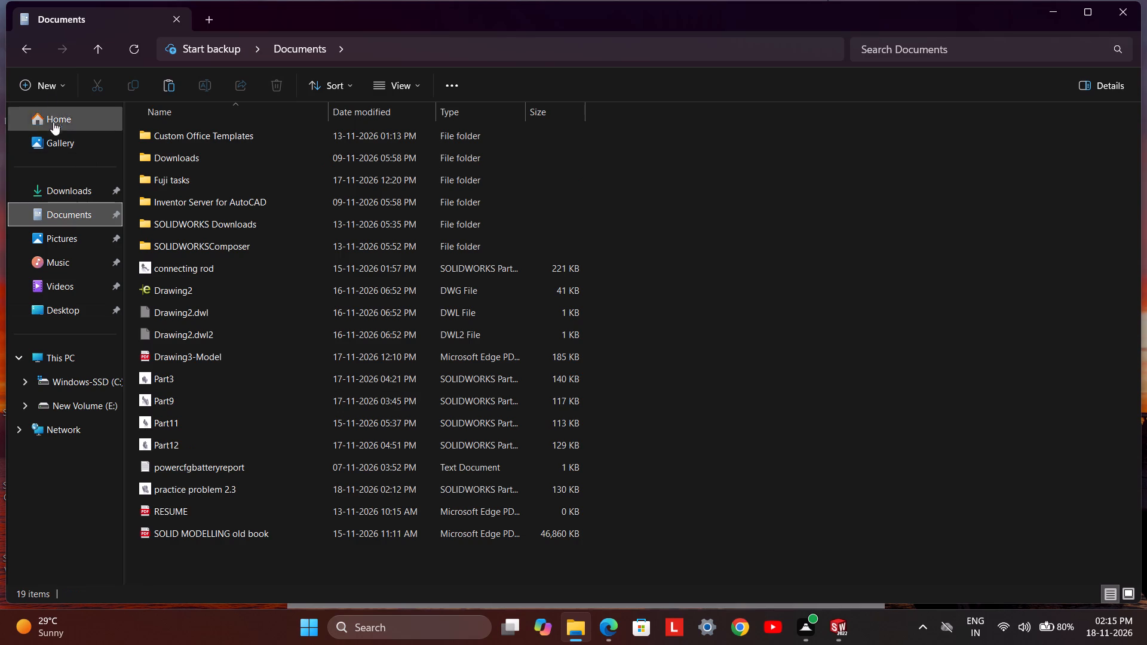
pyautogui.click(50, 92)
pyautogui.click(91, 127)
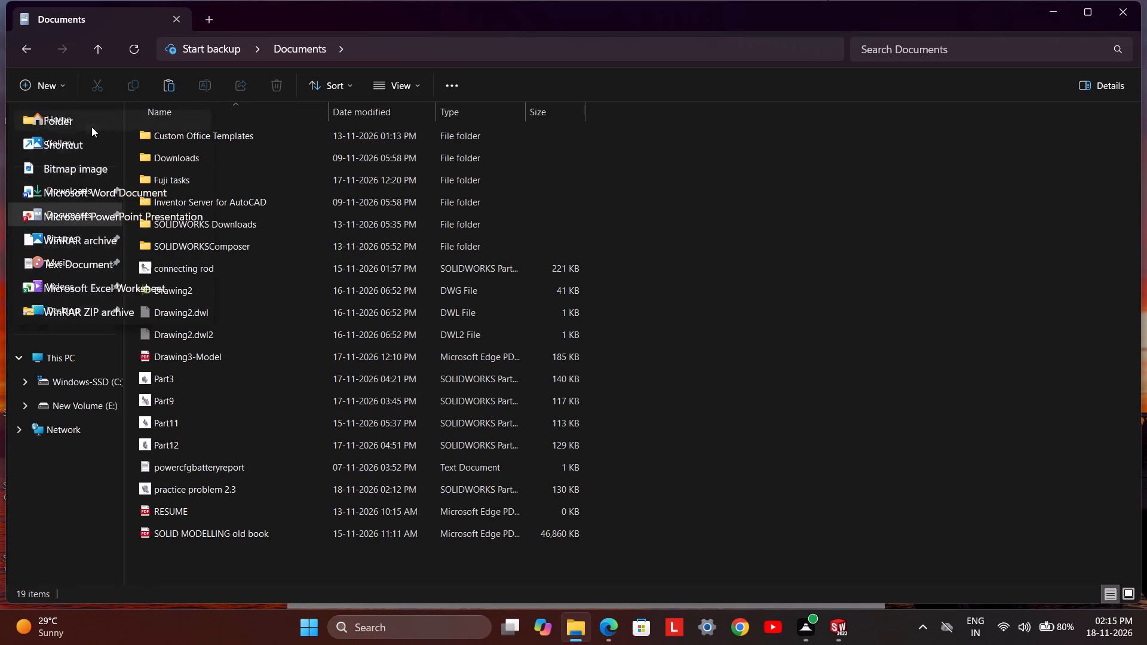
pyautogui.press('BackSpace')
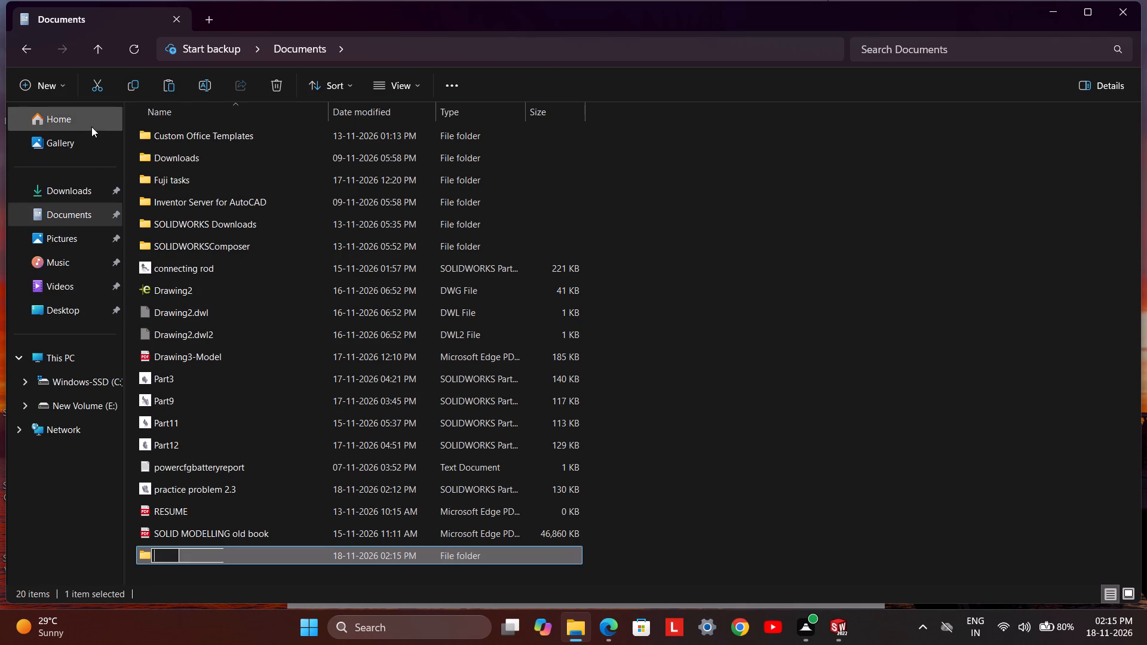
pyautogui.press('p')
pyautogui.write('RACTICE PROBLEMS')
pyautogui.press('Return')
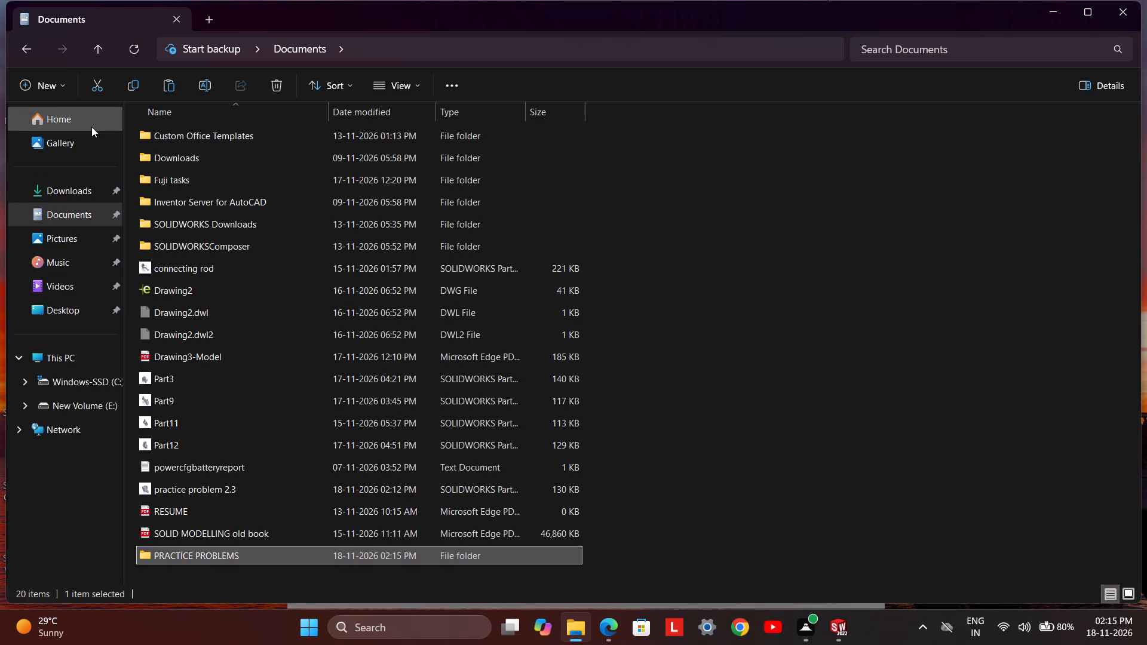
# Paste the cut folders into the PRACTICE PROBLEMS folder and return to the Desktop folder.
pyautogui.doubleClick(204, 550)
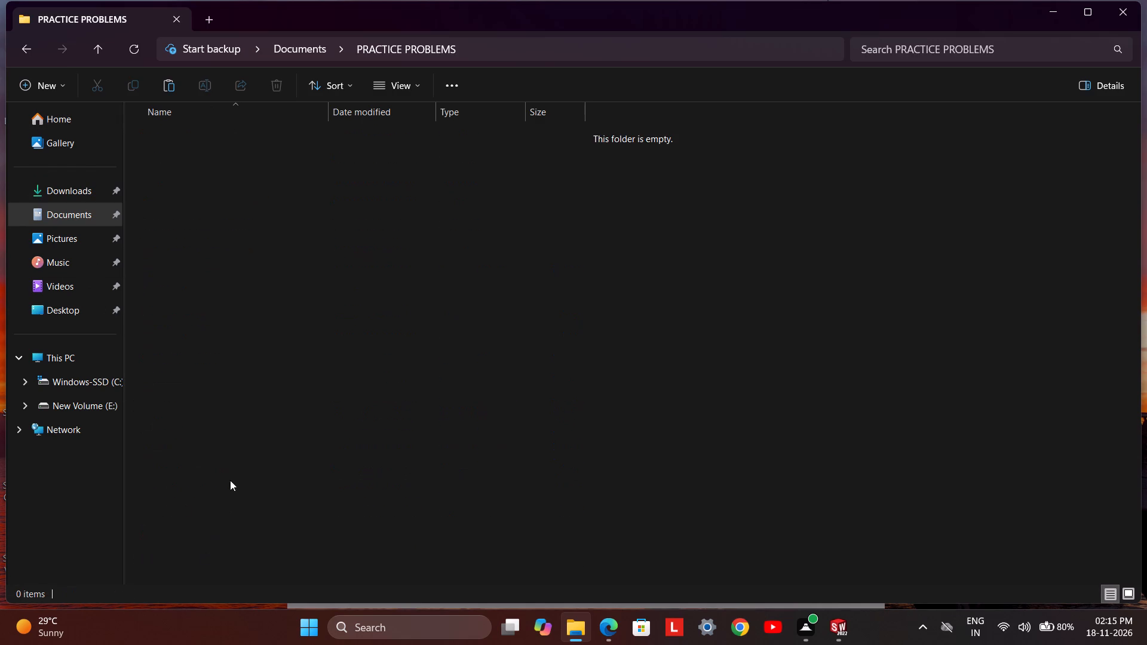
pyautogui.click(177, 87)
pyautogui.click(326, 447)
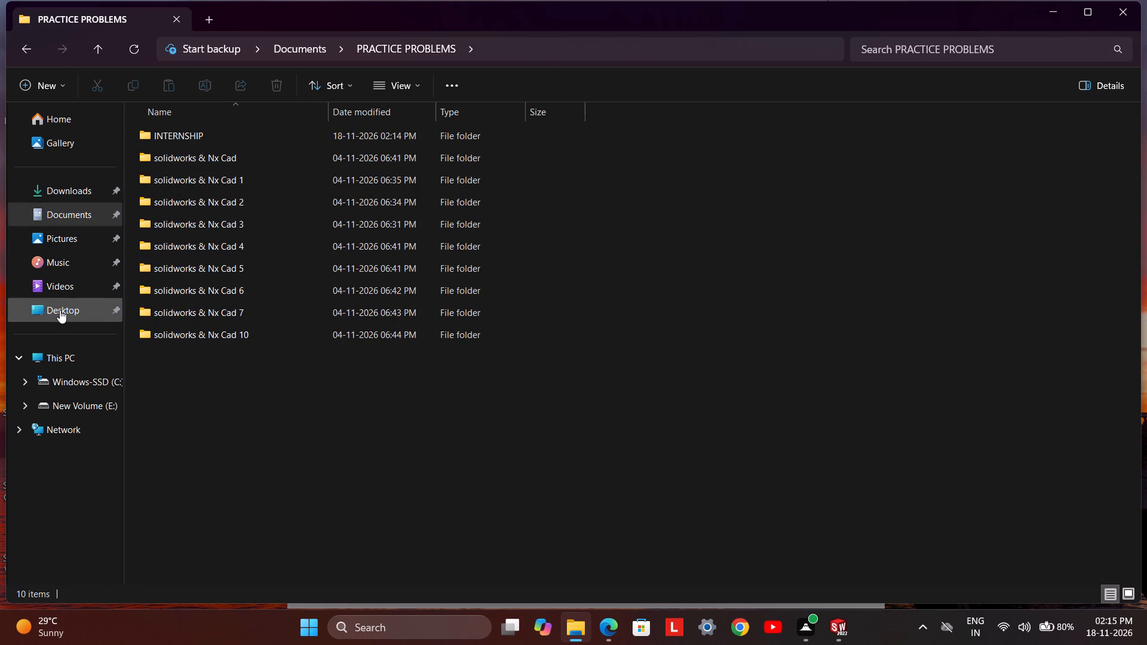
pyautogui.click(60, 311)
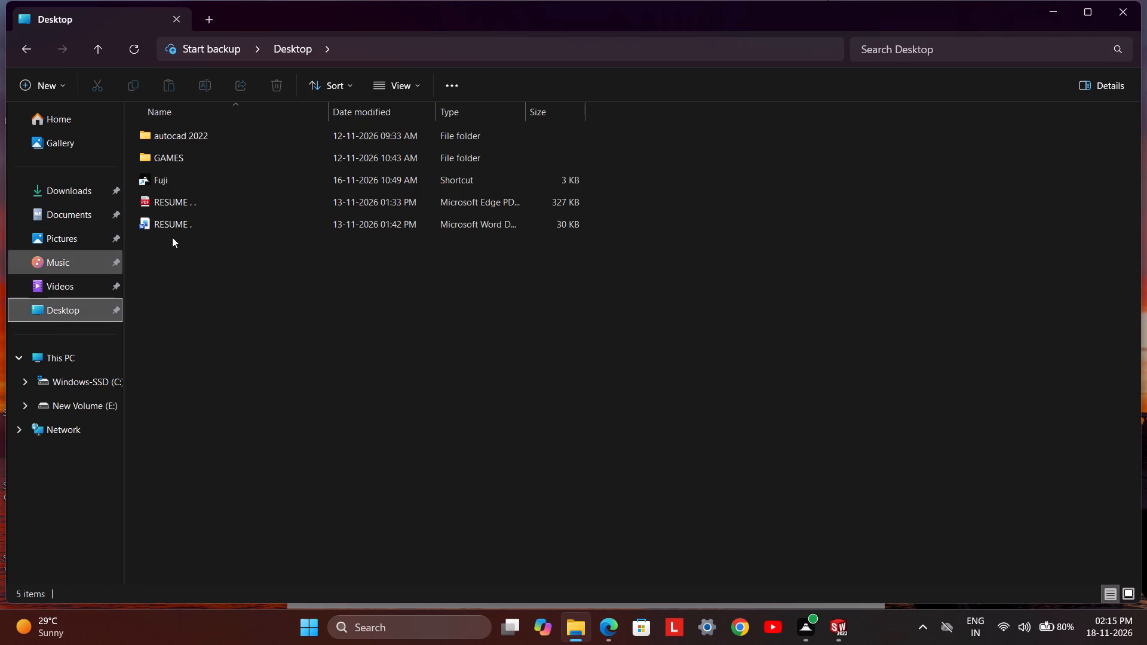